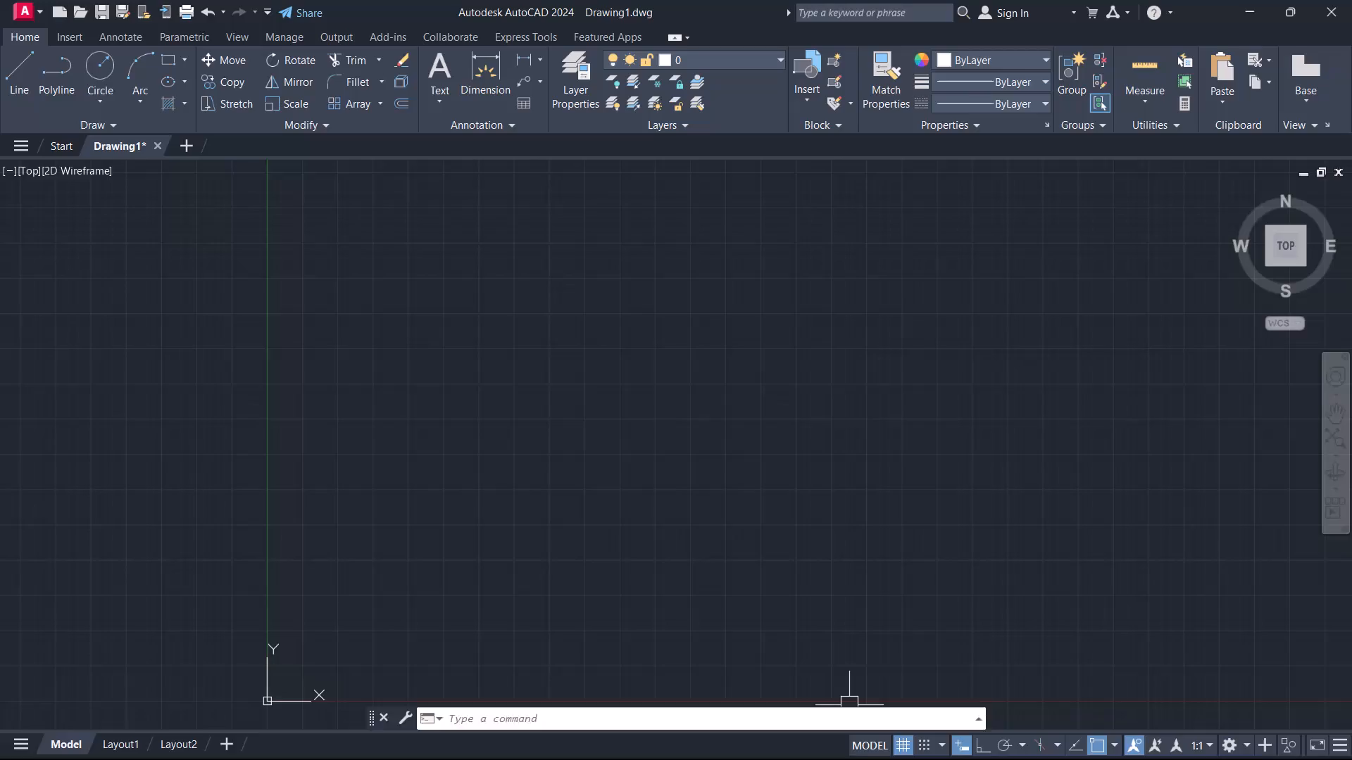
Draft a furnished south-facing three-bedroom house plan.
Turn on command log recording with LOGFILEON.
middle_drag(768, 334, 679, 363)
scroll(682, 362, up, 1)
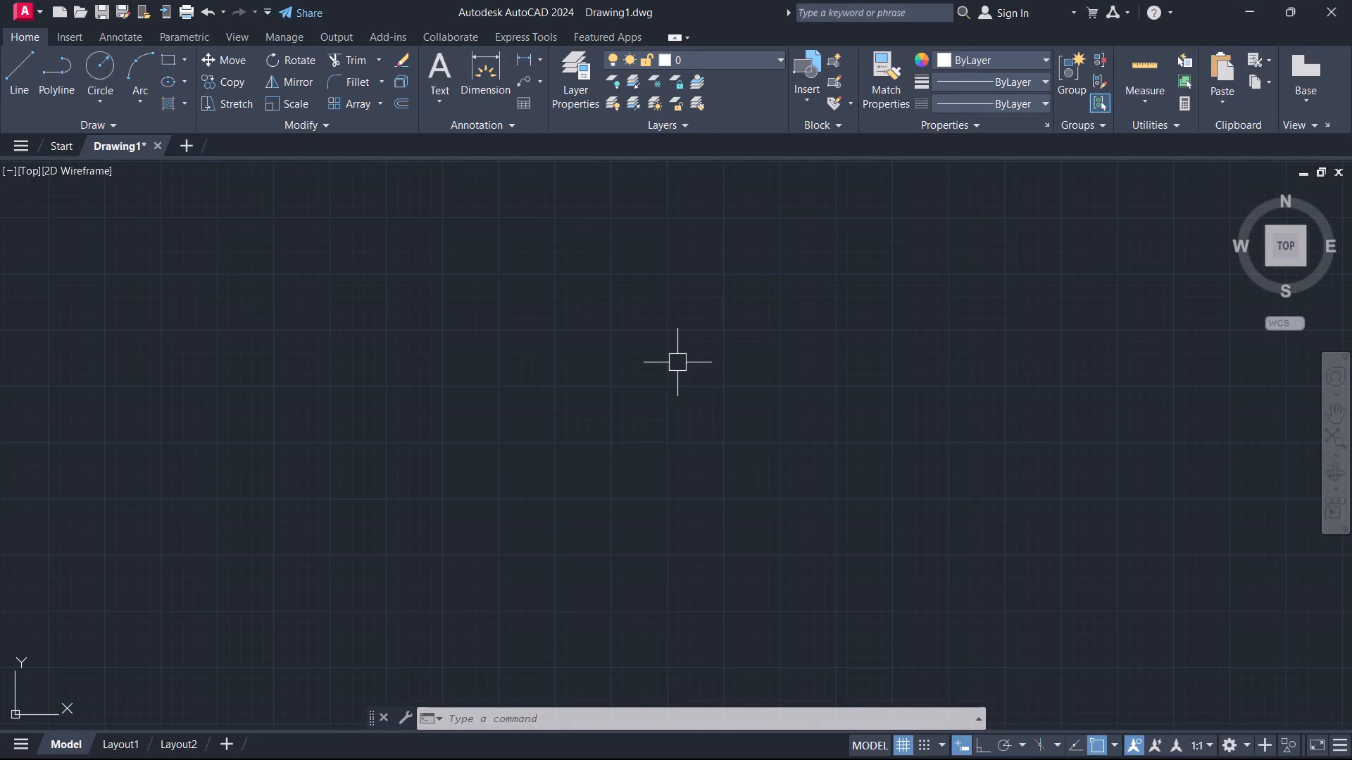
text(LOG)
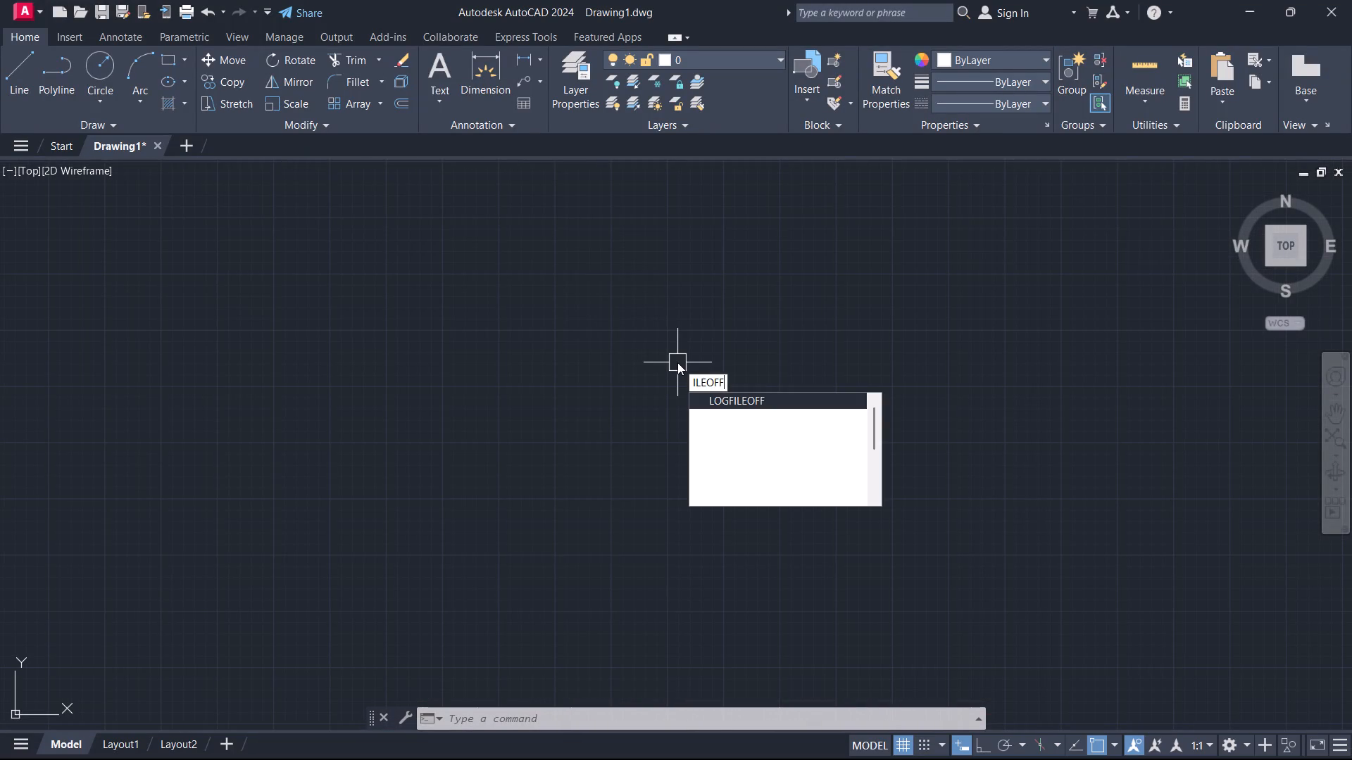
key(Down)
key(Return)
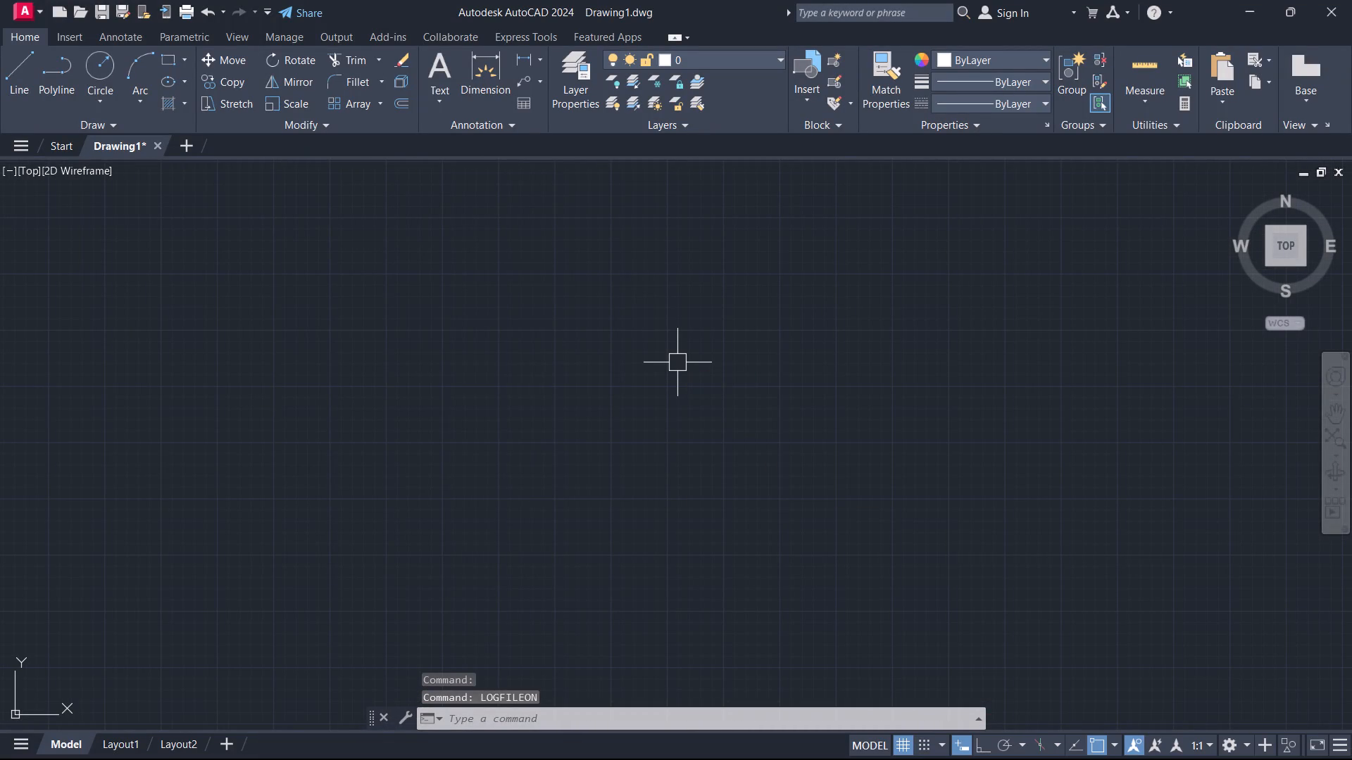
Turn on Ortho mode for drawing straight horizontal and vertical lines.
text(L)
key(space)
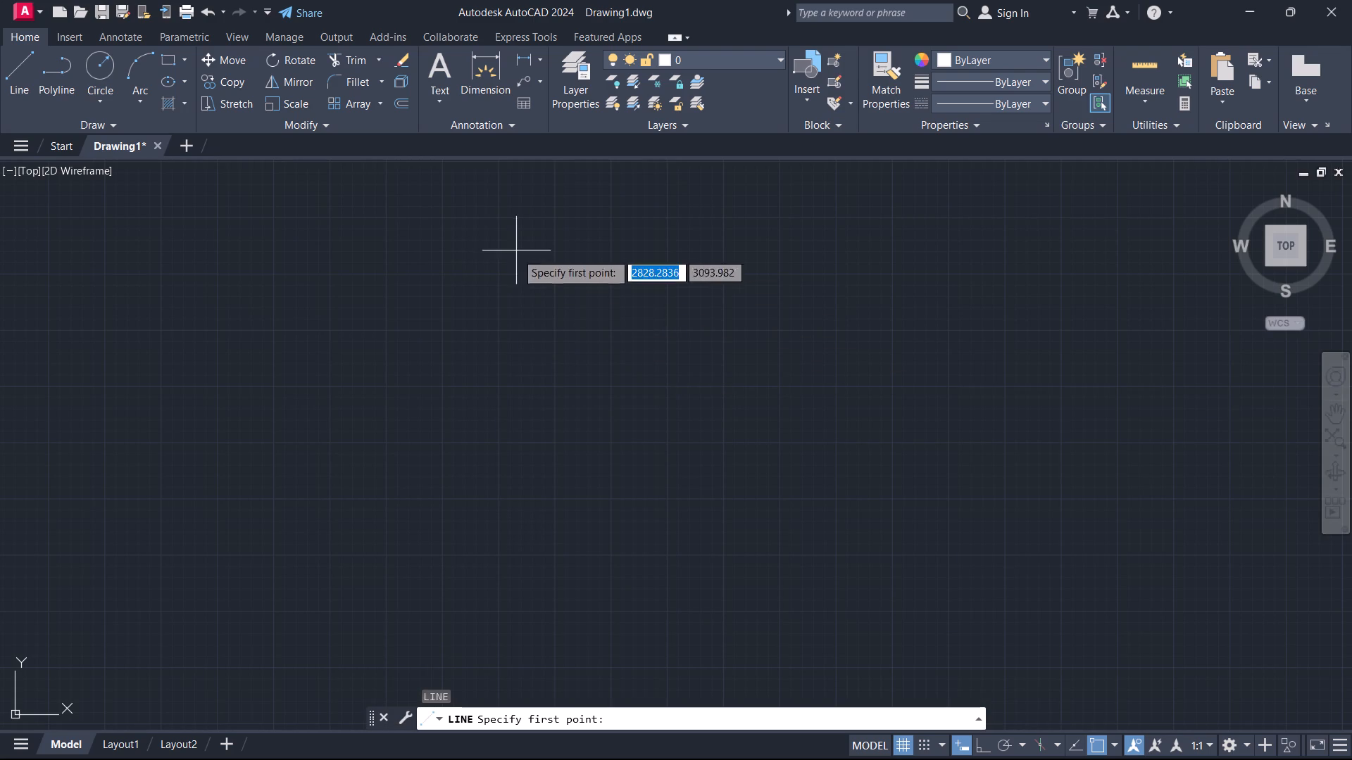
click(539, 230)
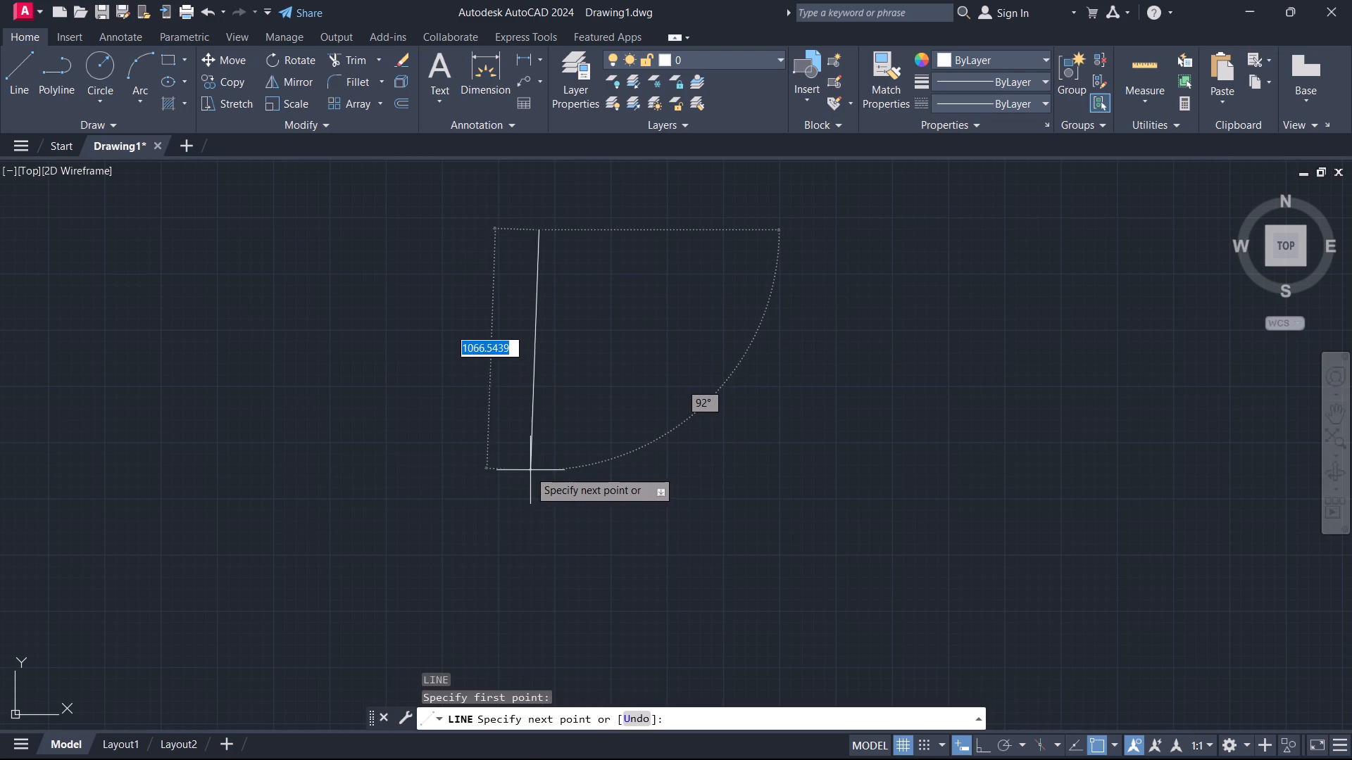
key(F8)
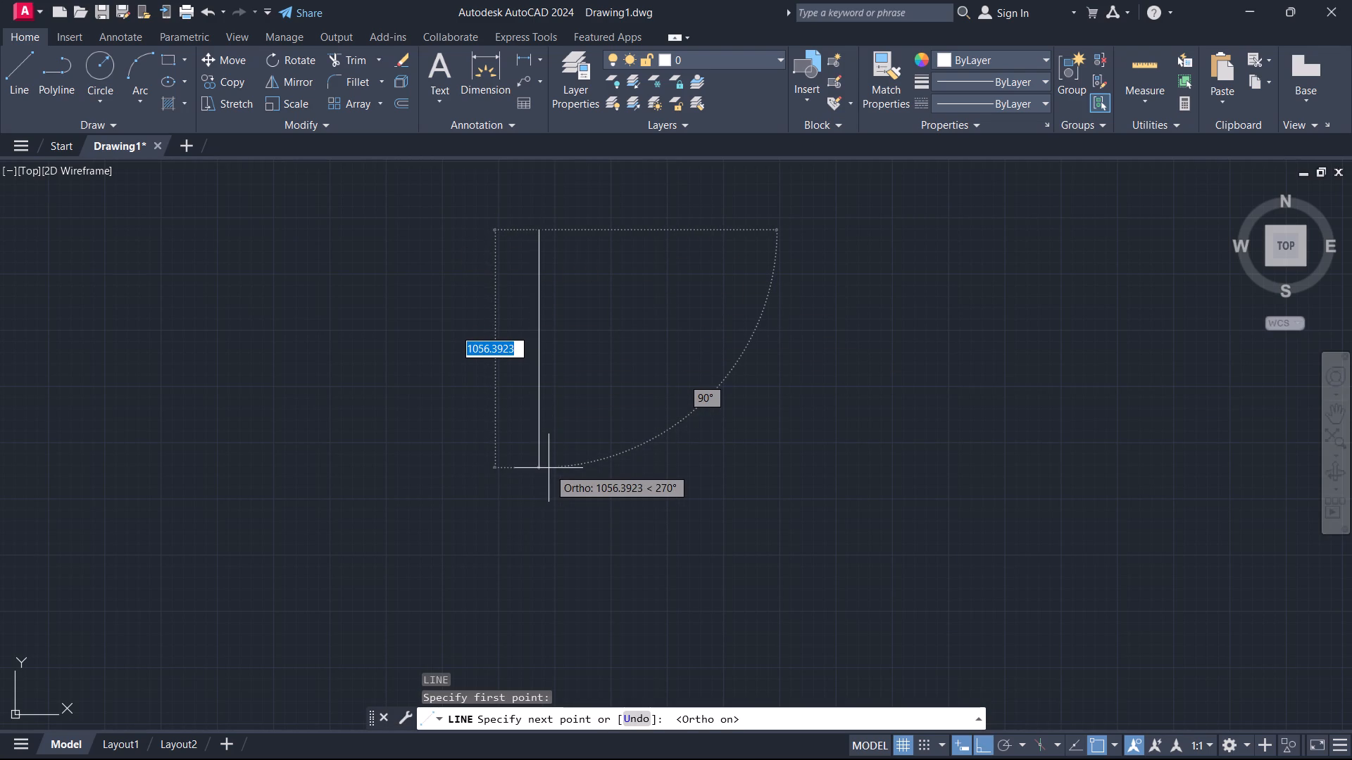
key(Escape)
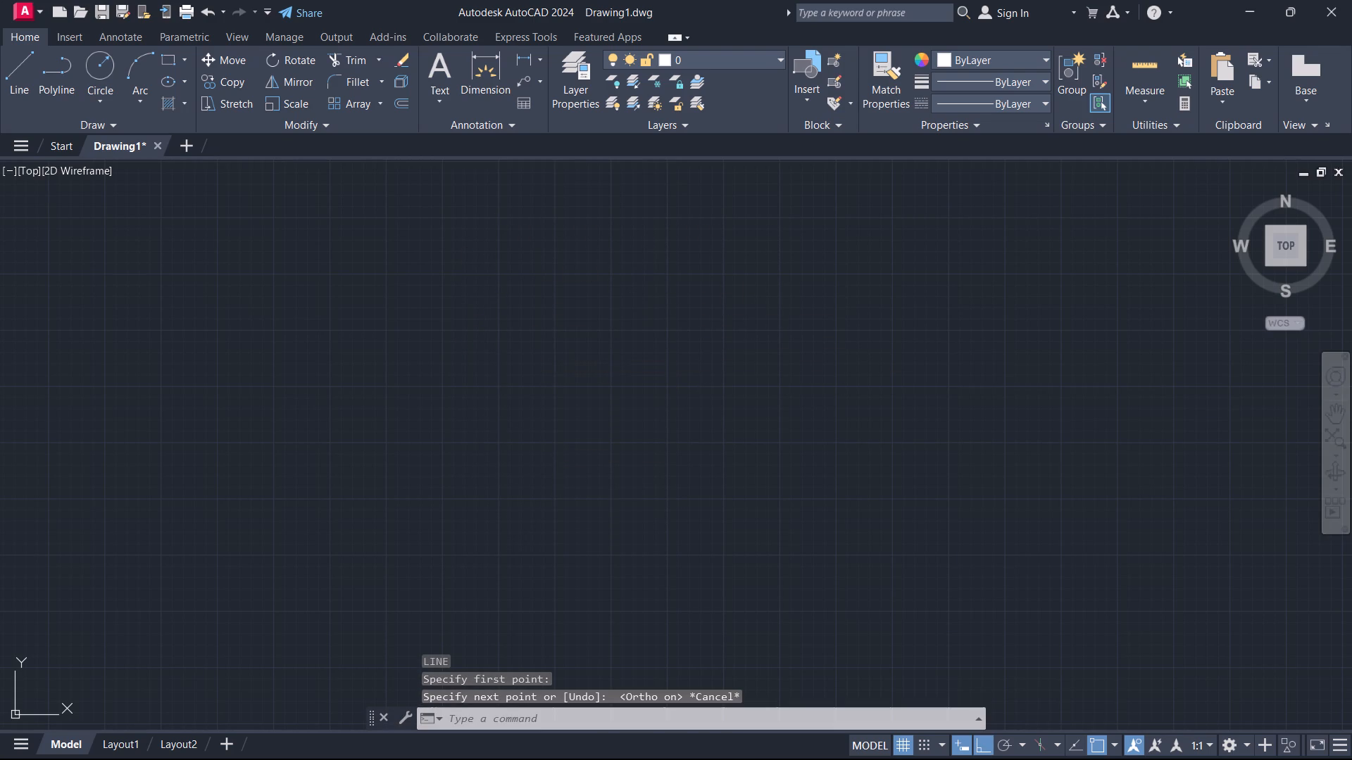
Configure the drawing units to Engineering length type with 0'-0.0" precision and Inches as the insertion scale.
text(UN)
key(space)
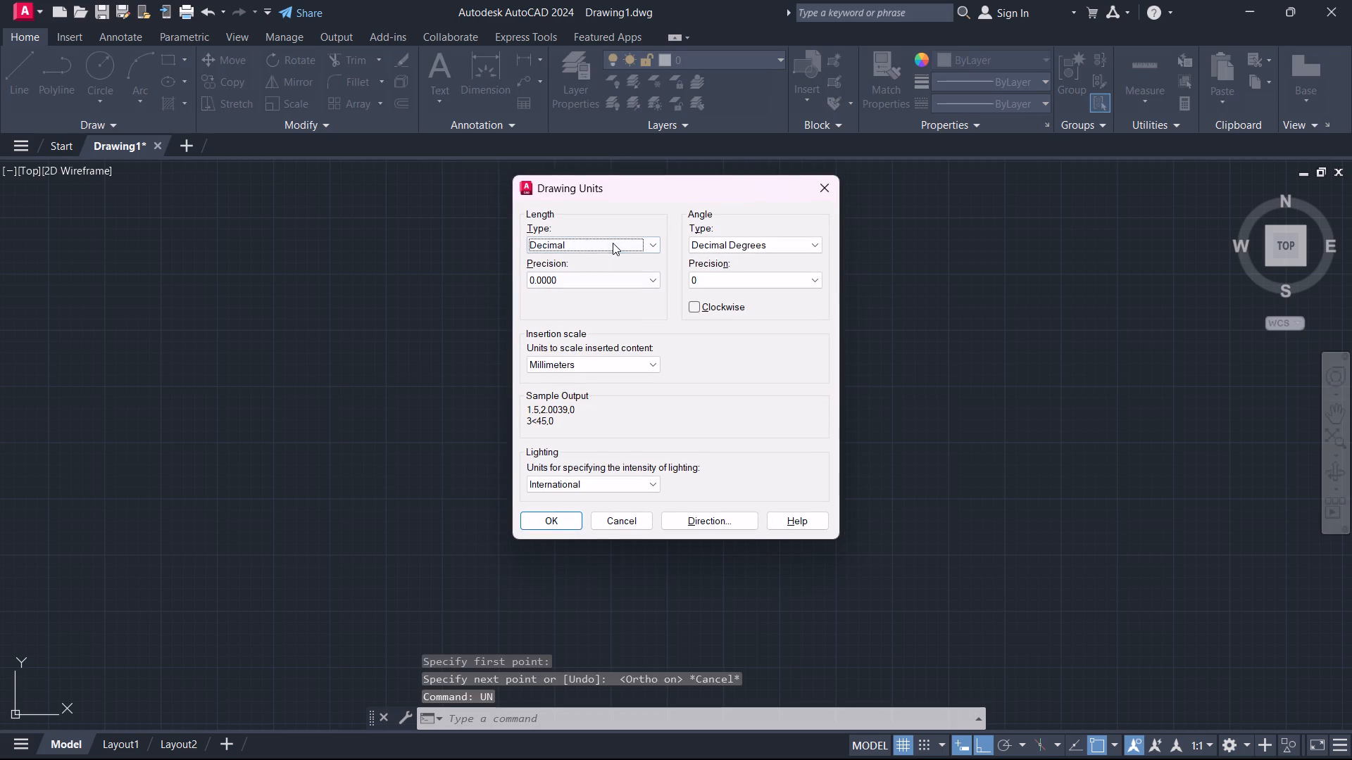
click(613, 243)
click(614, 277)
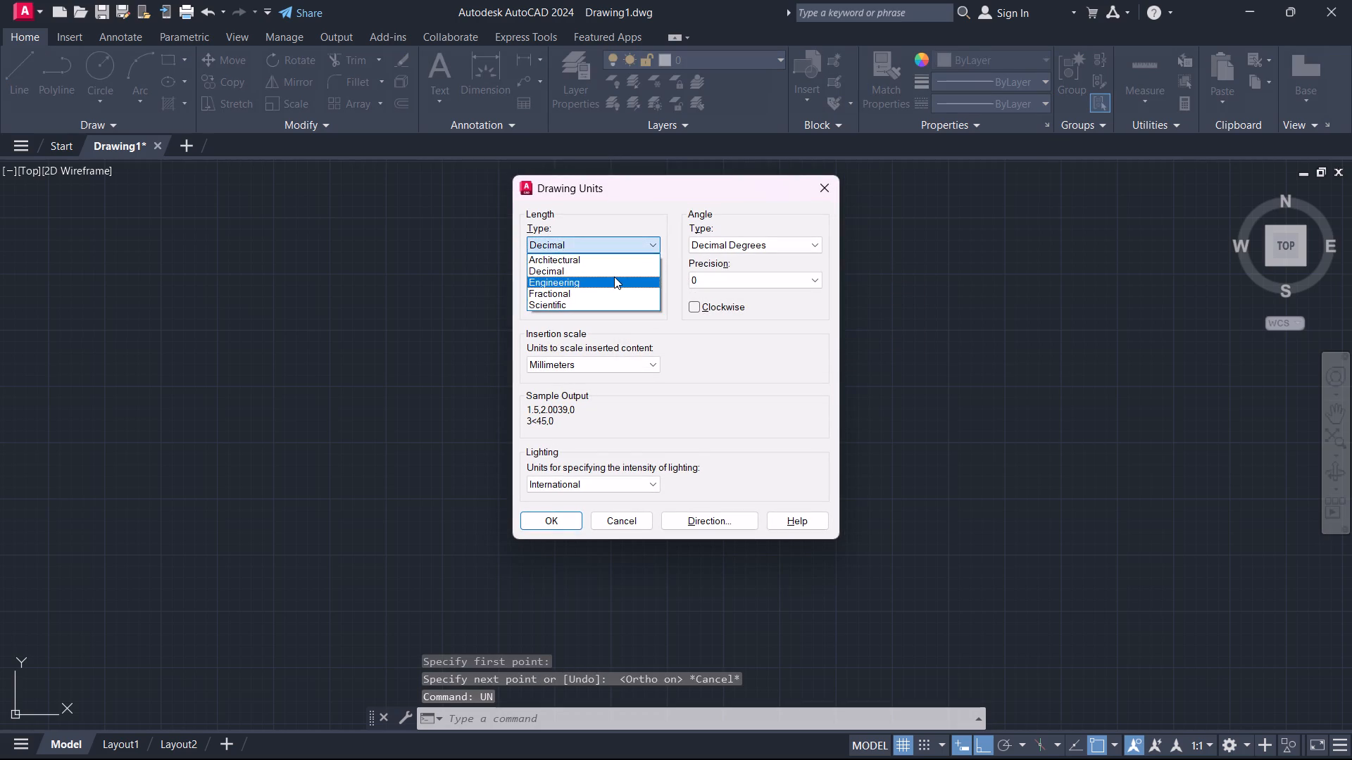
click(614, 279)
click(611, 300)
click(596, 359)
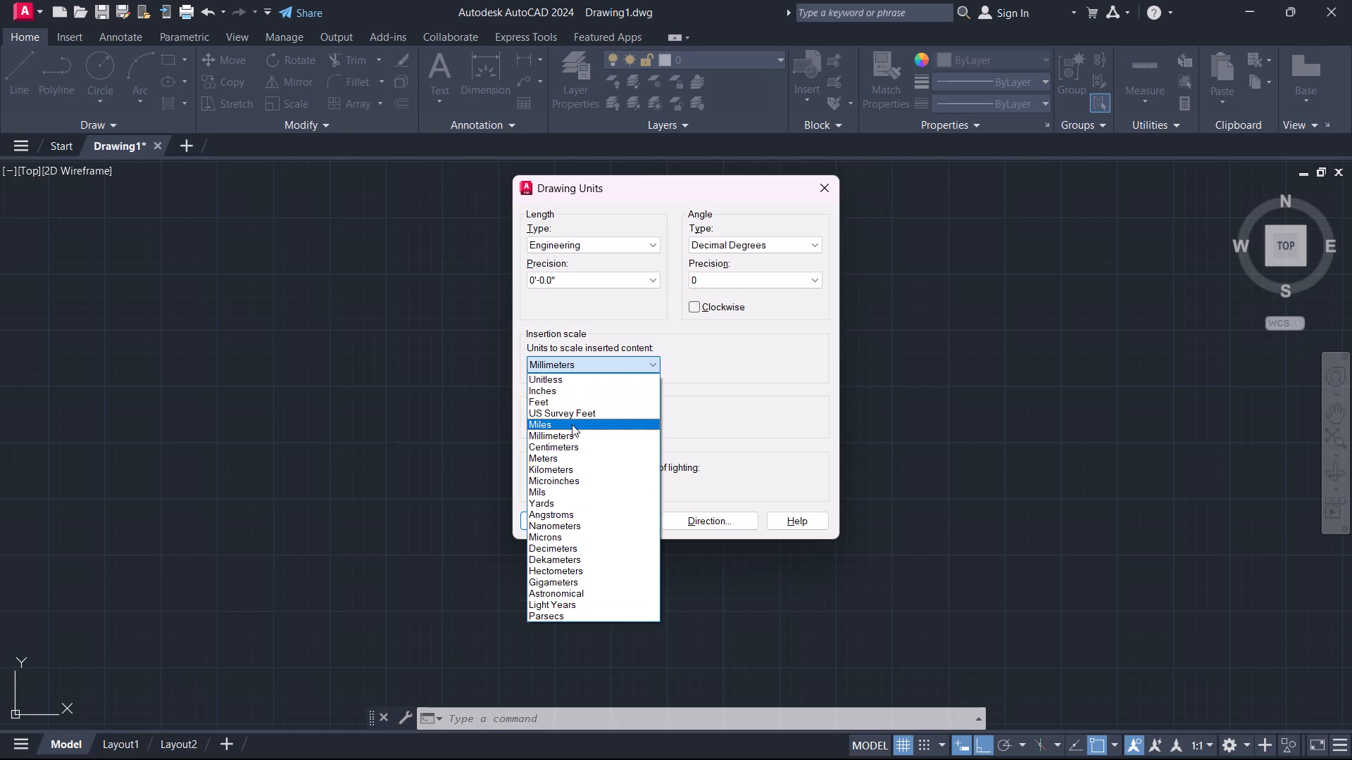
click(572, 394)
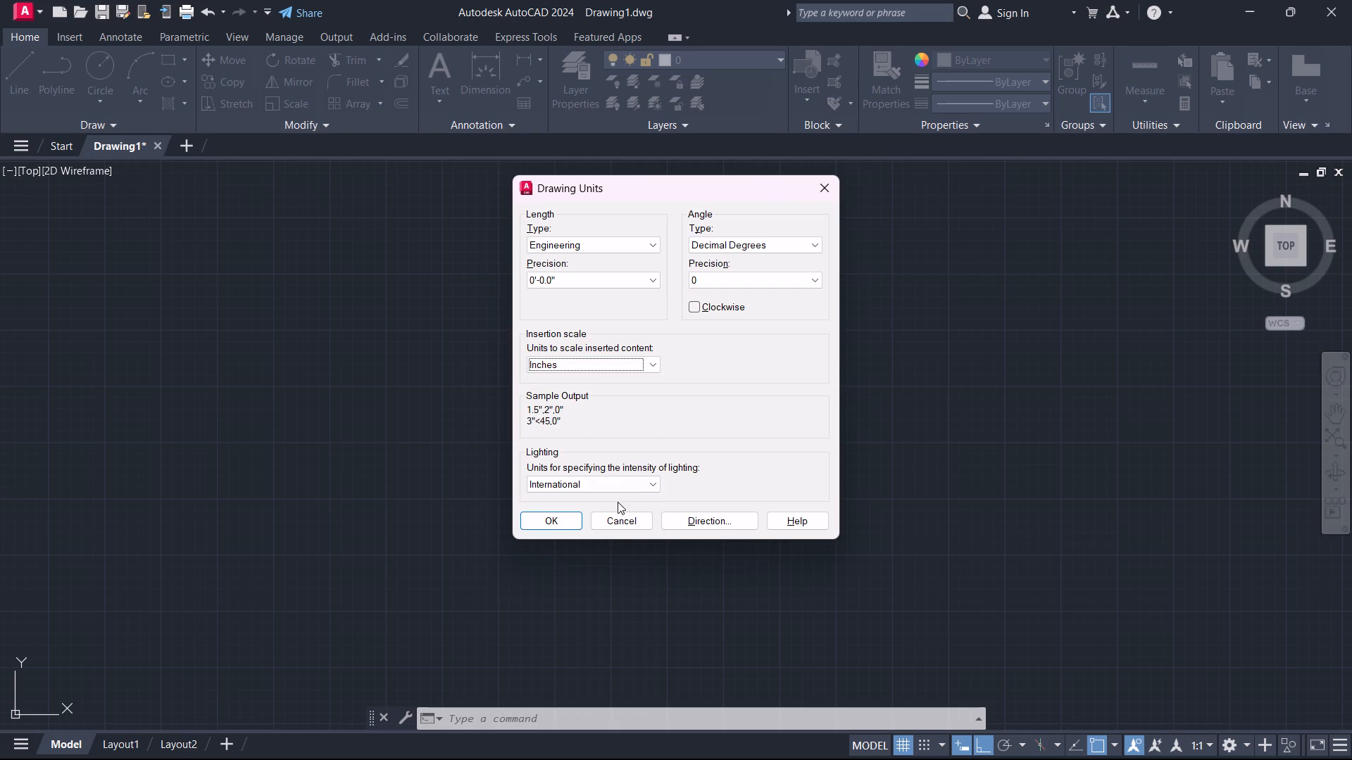
click(556, 520)
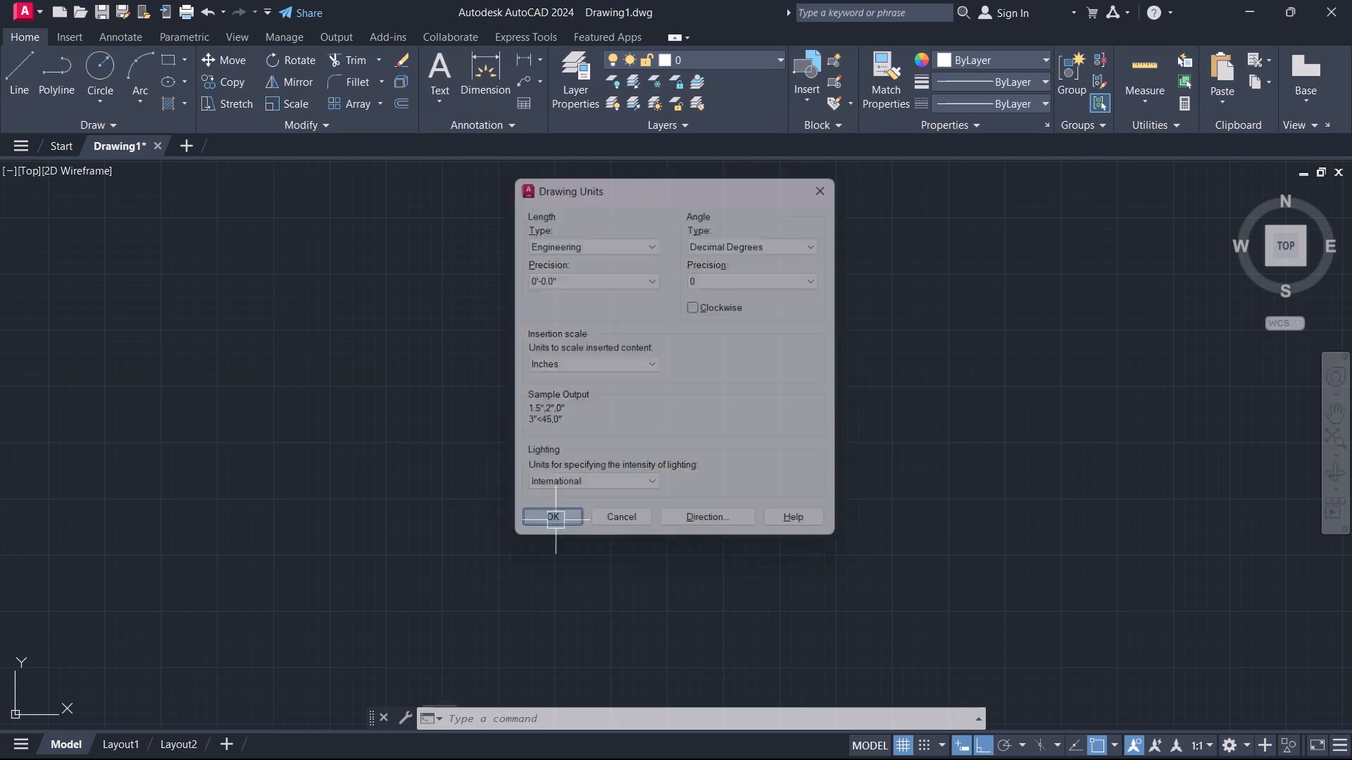
Modify the ISO-25 dimension style to Engineering primary units with 0'-0.0" precision and make it current.
key(d)
key(space)
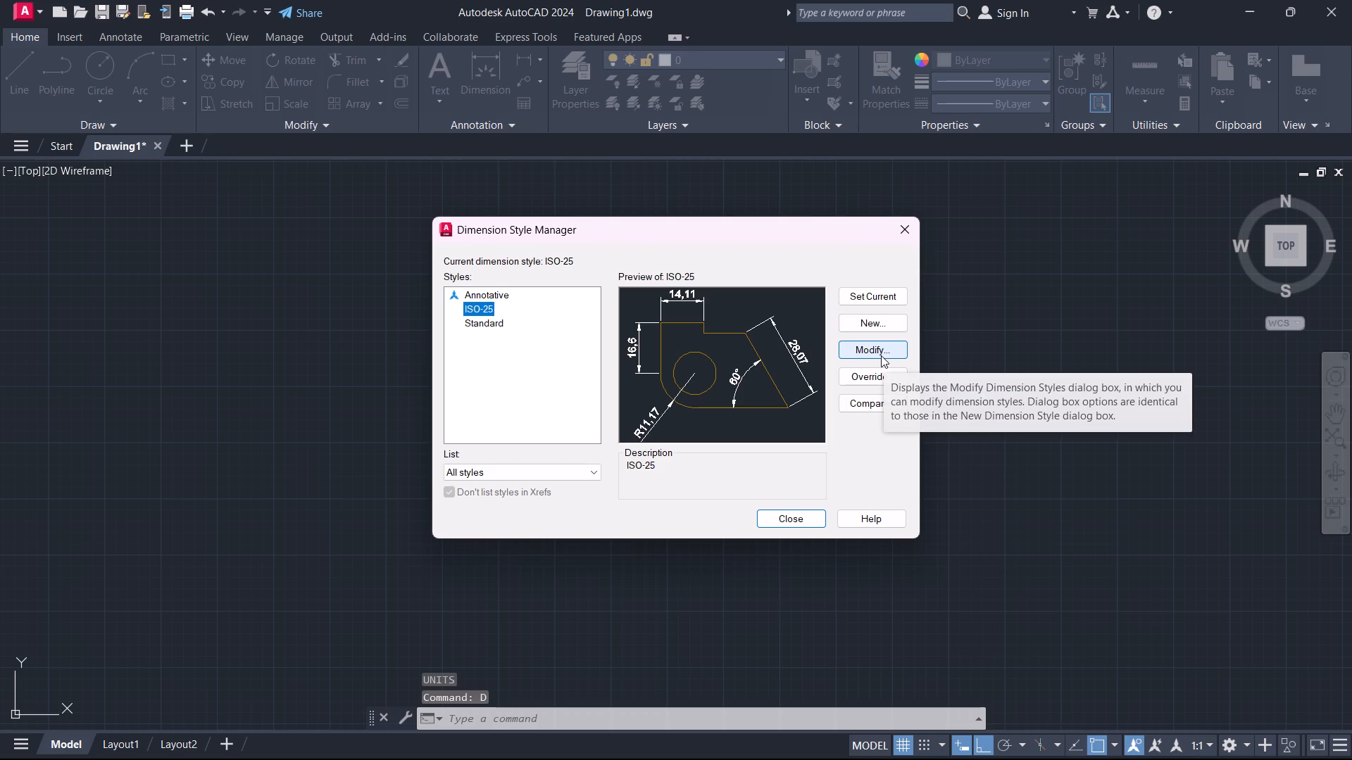
click(871, 347)
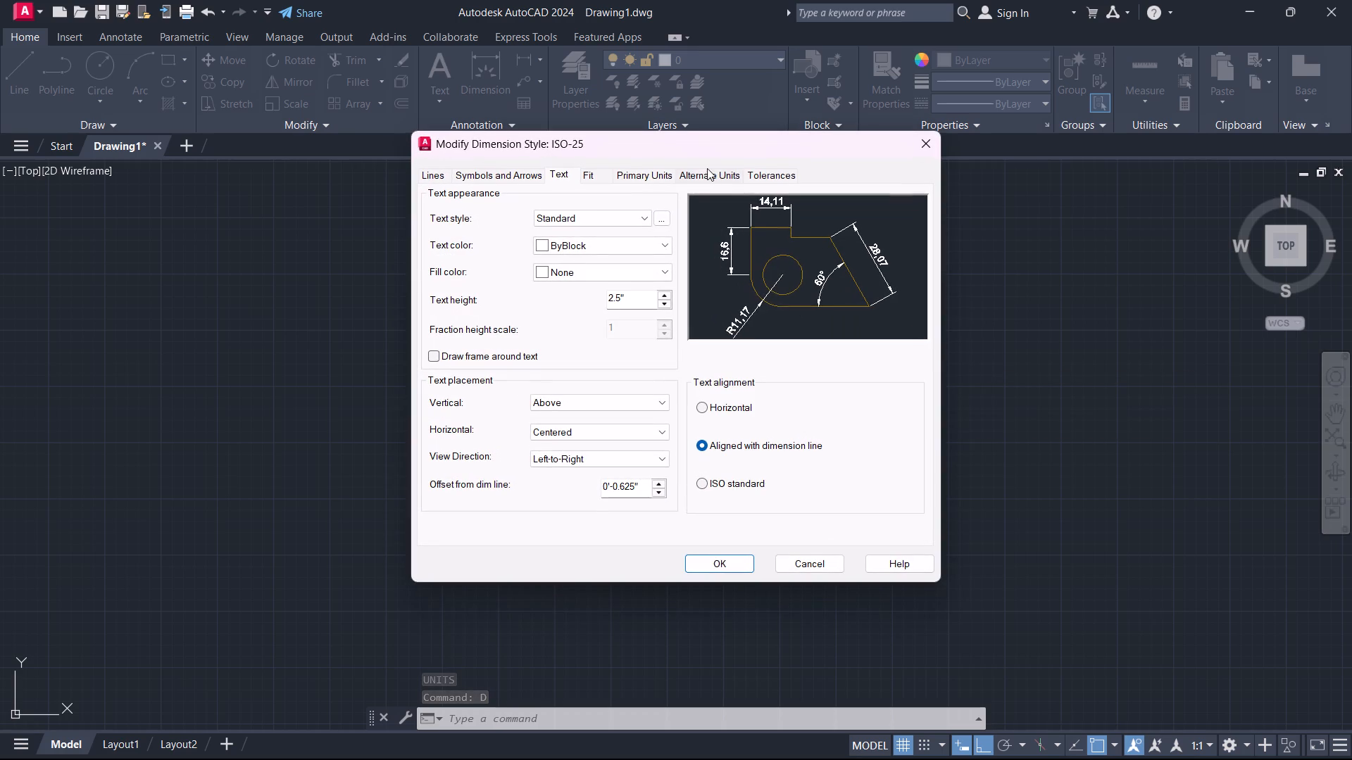
click(662, 175)
click(624, 210)
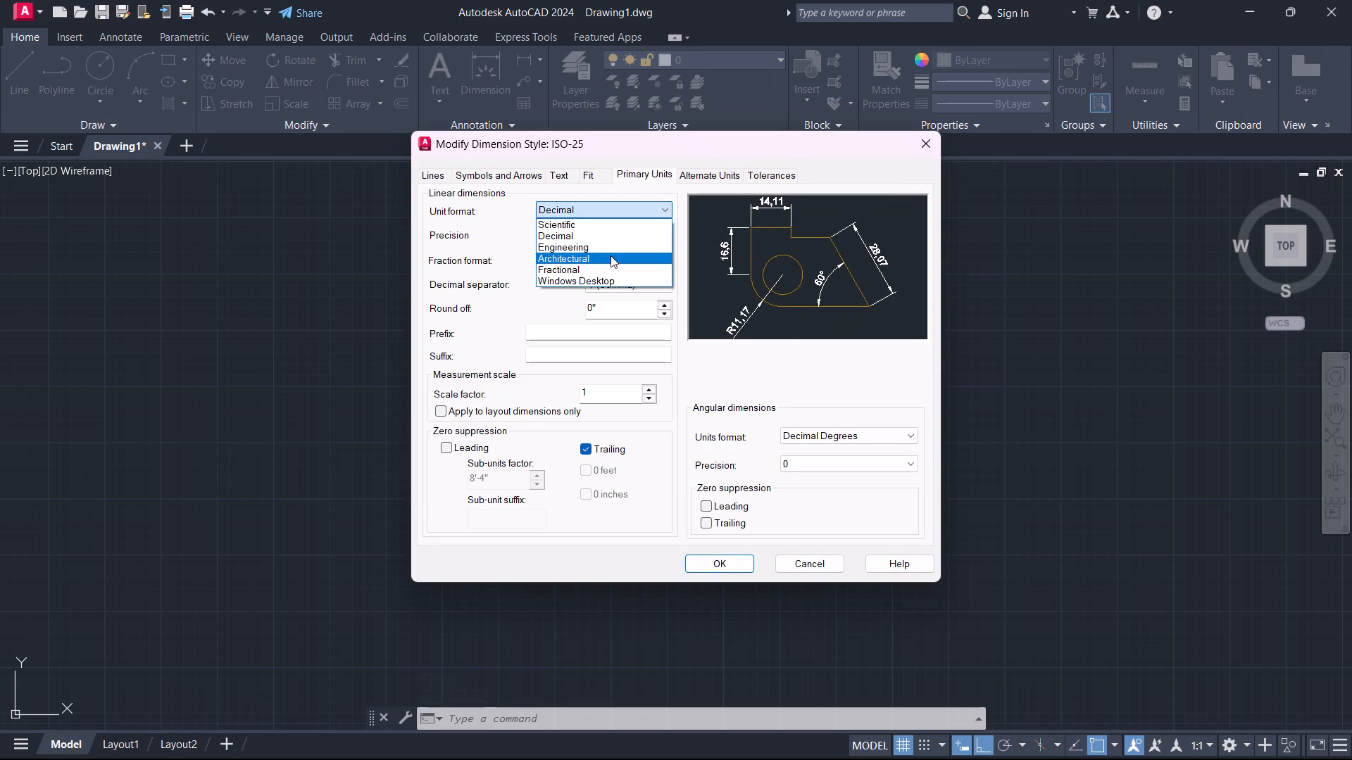
click(611, 248)
click(607, 242)
click(591, 263)
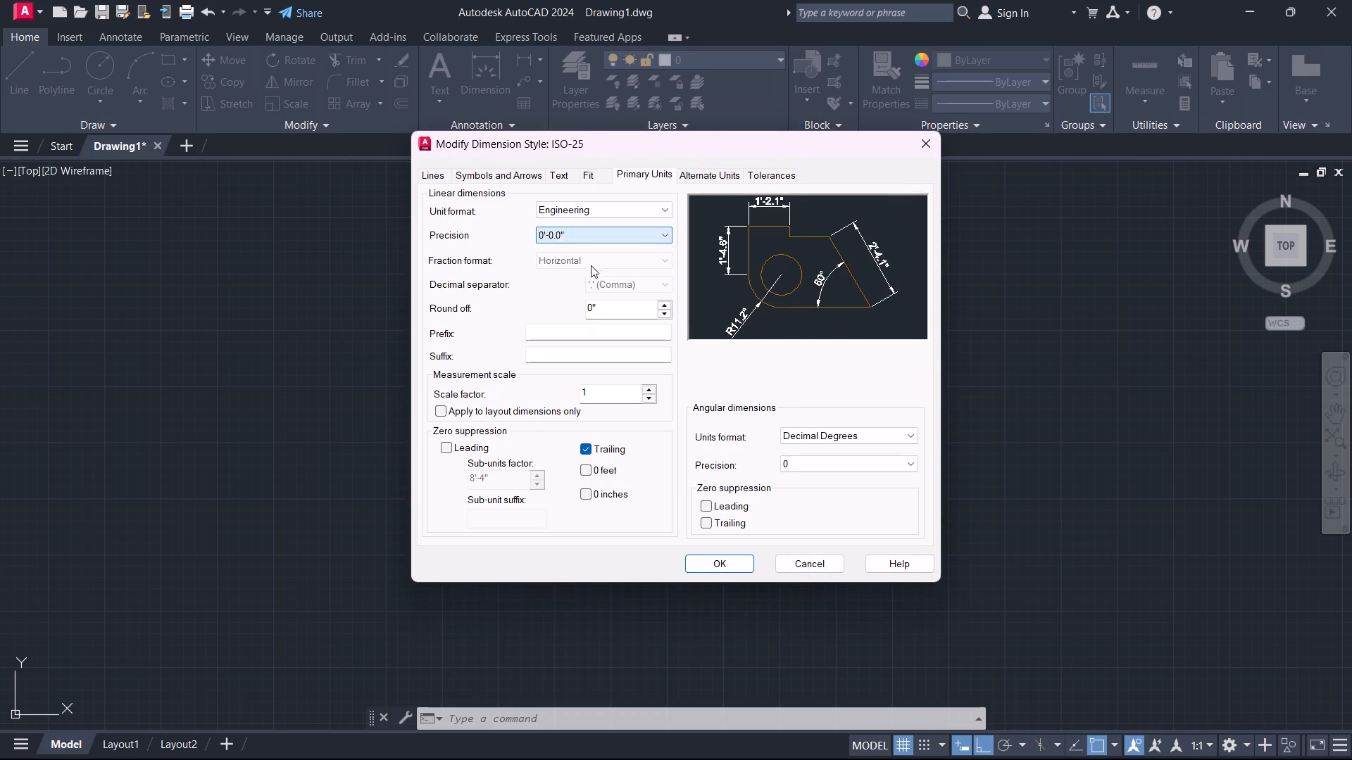
click(702, 559)
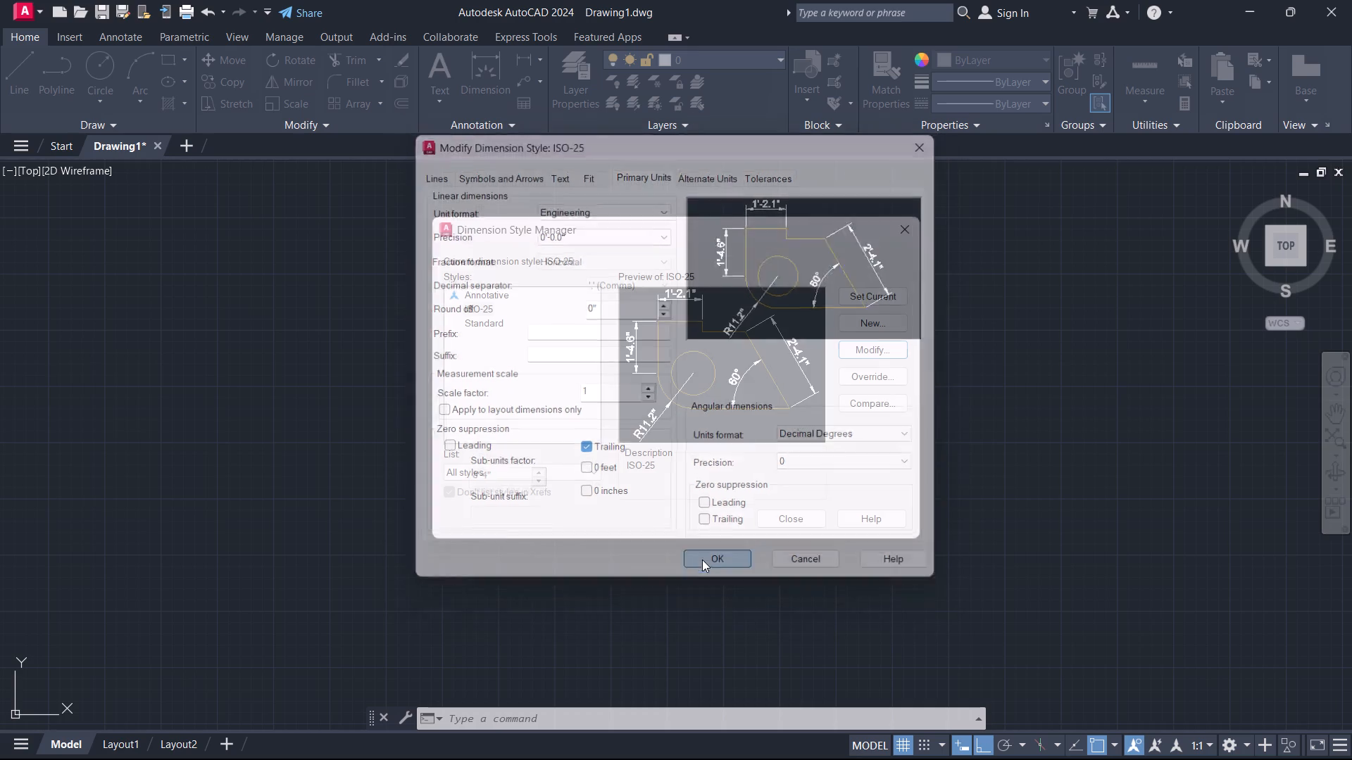
click(847, 301)
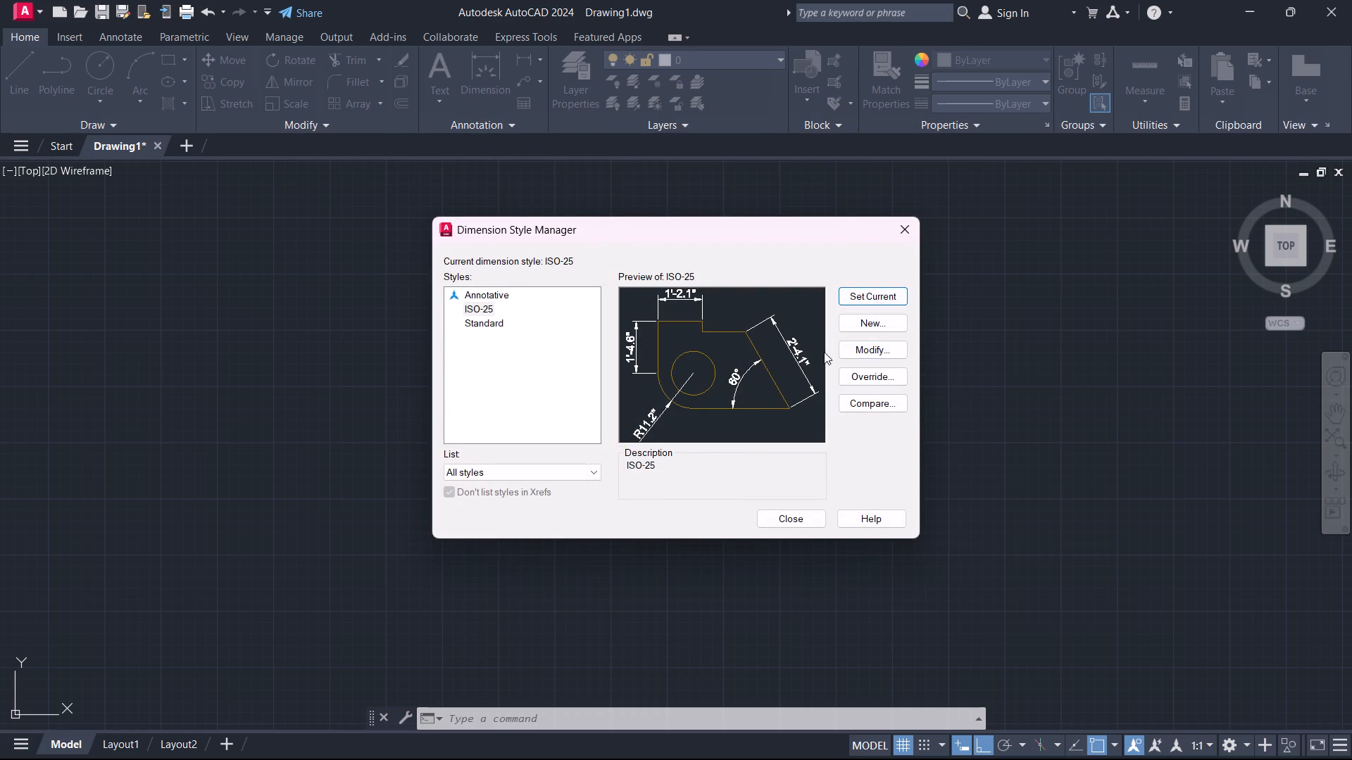
click(801, 520)
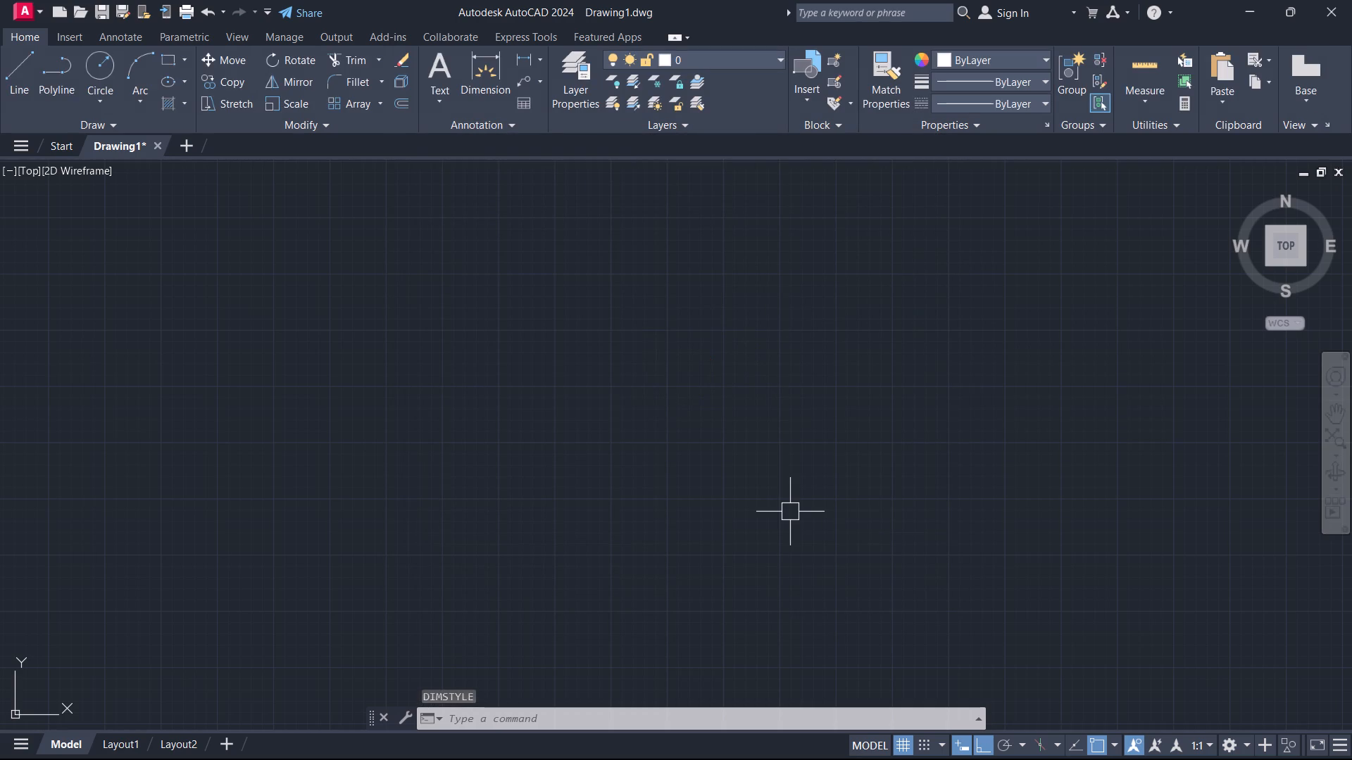
Draw a 12' vertical line downward in the middle of the empty drawing area.
text(L)
key(space)
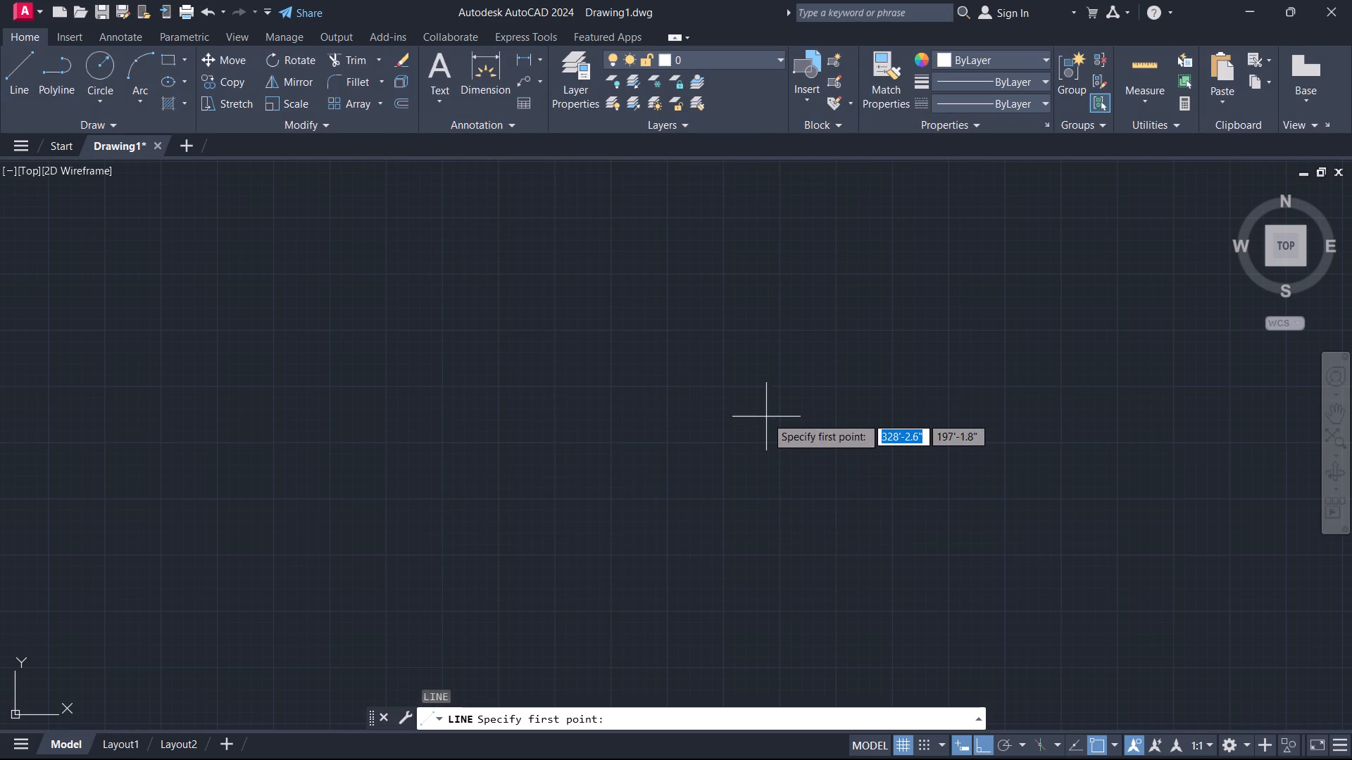
click(715, 322)
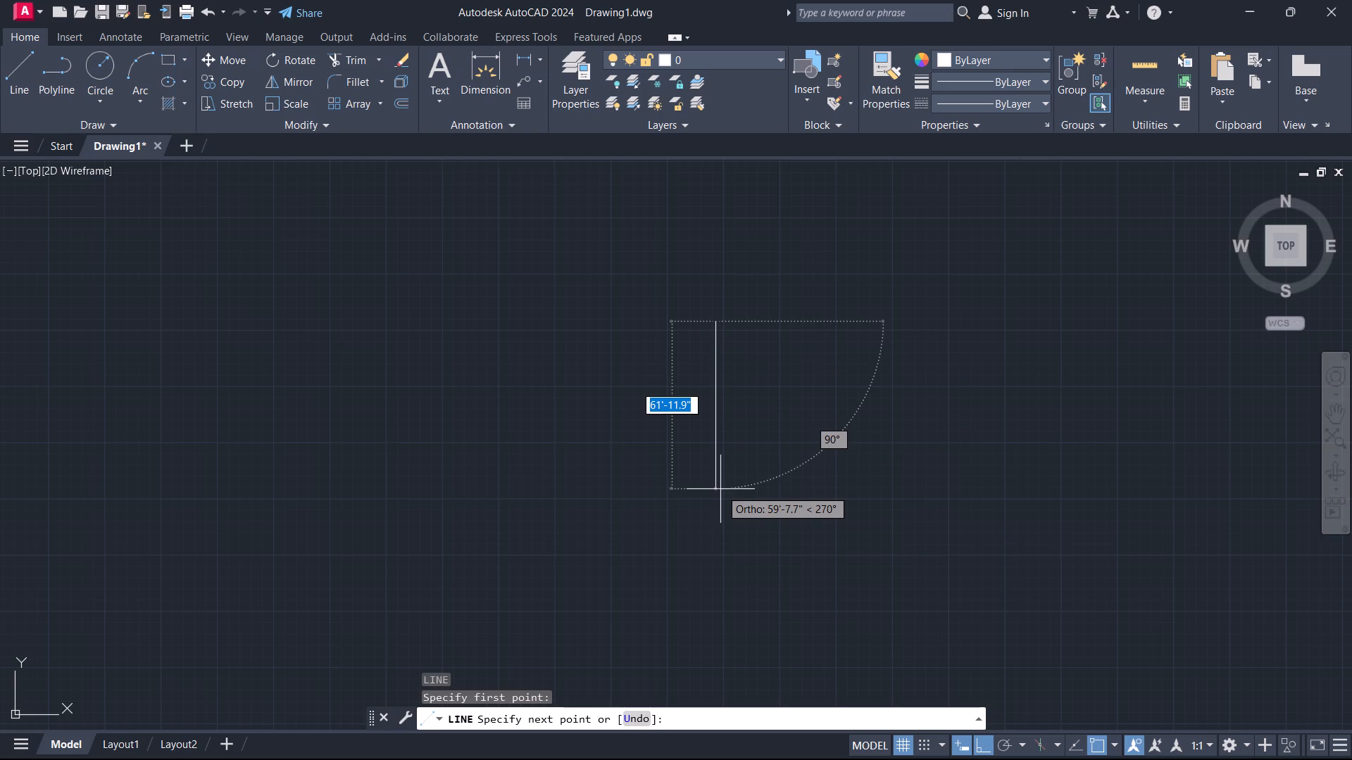
text(12)
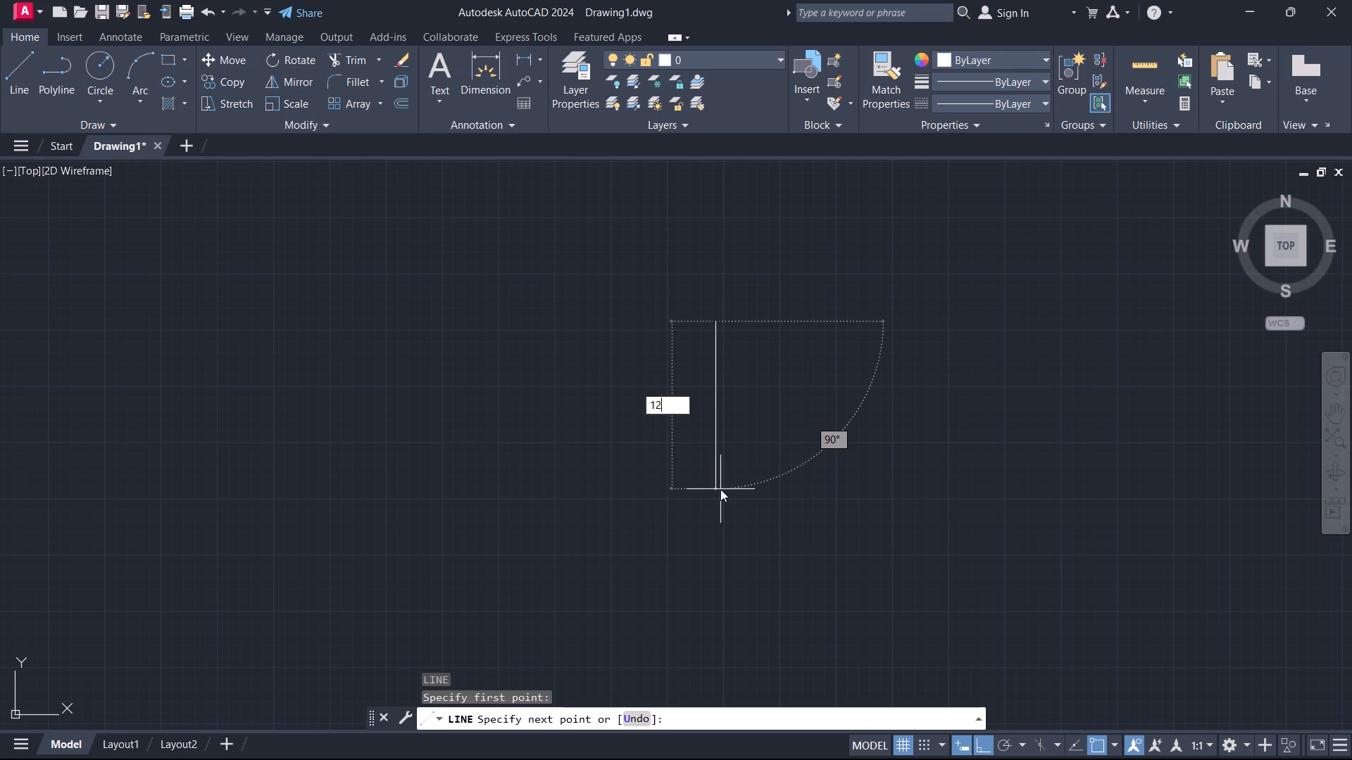
key(apostrophe)
key(Return)
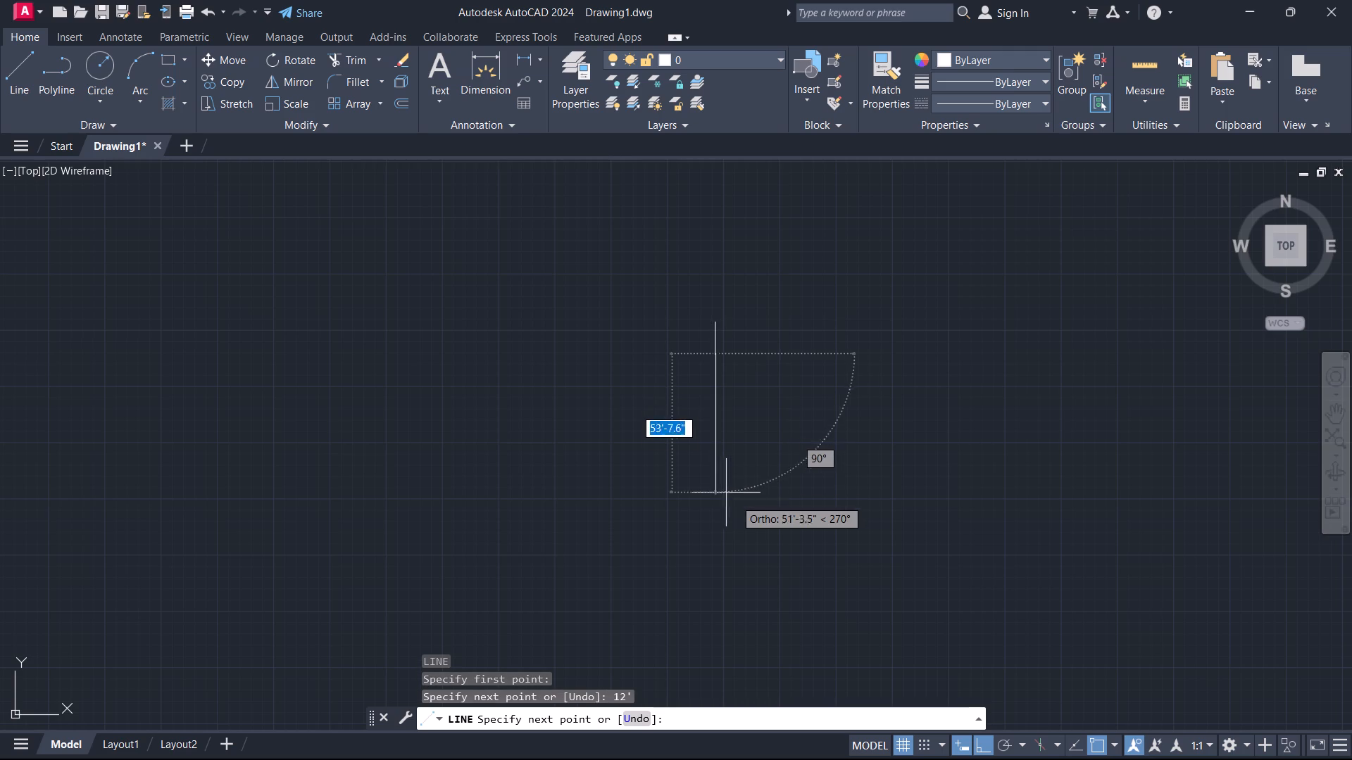
key(Escape)
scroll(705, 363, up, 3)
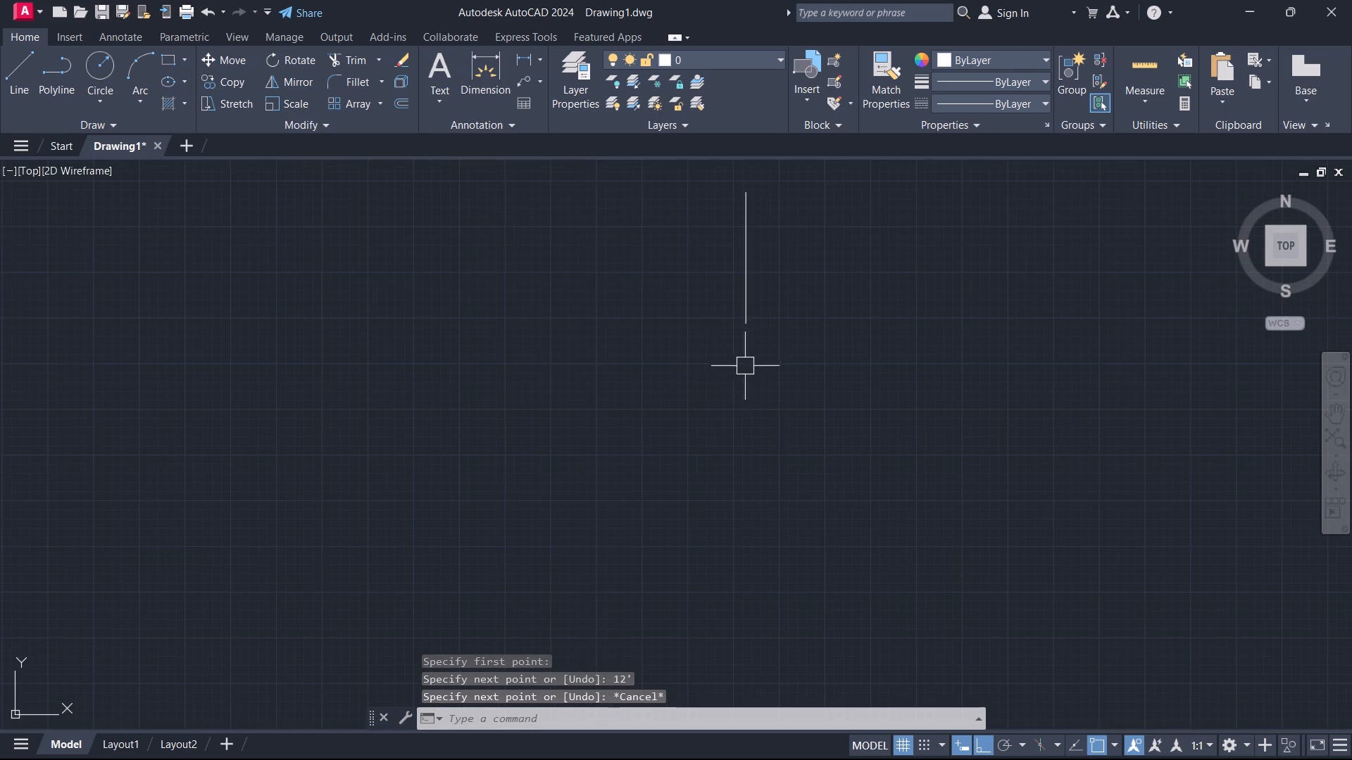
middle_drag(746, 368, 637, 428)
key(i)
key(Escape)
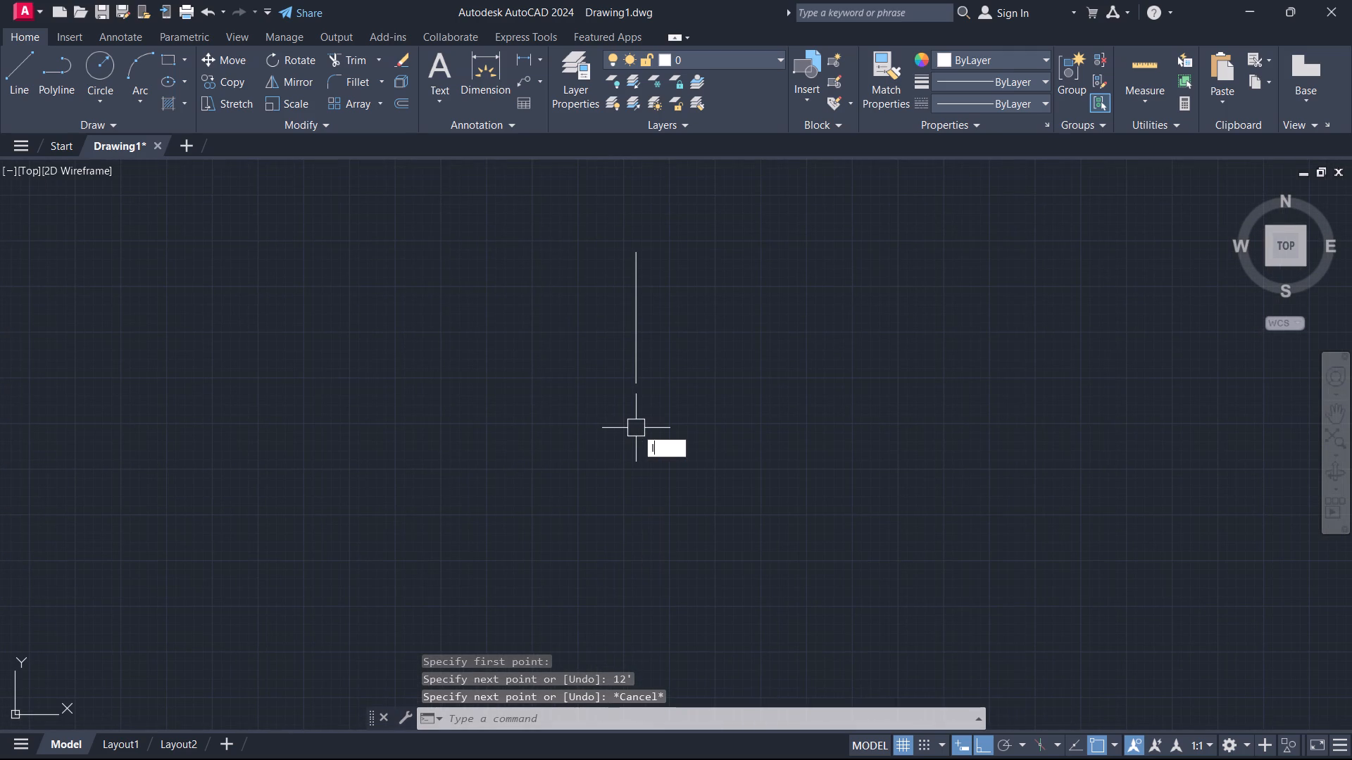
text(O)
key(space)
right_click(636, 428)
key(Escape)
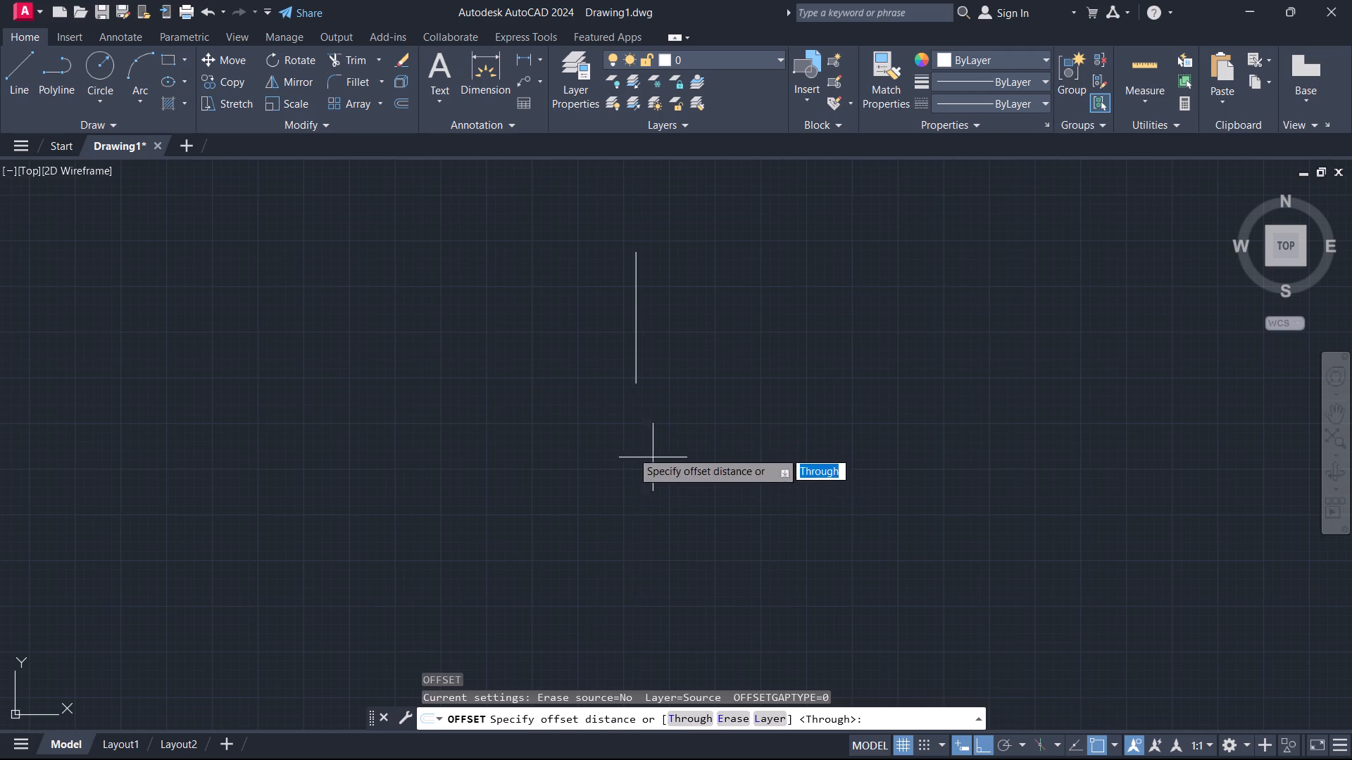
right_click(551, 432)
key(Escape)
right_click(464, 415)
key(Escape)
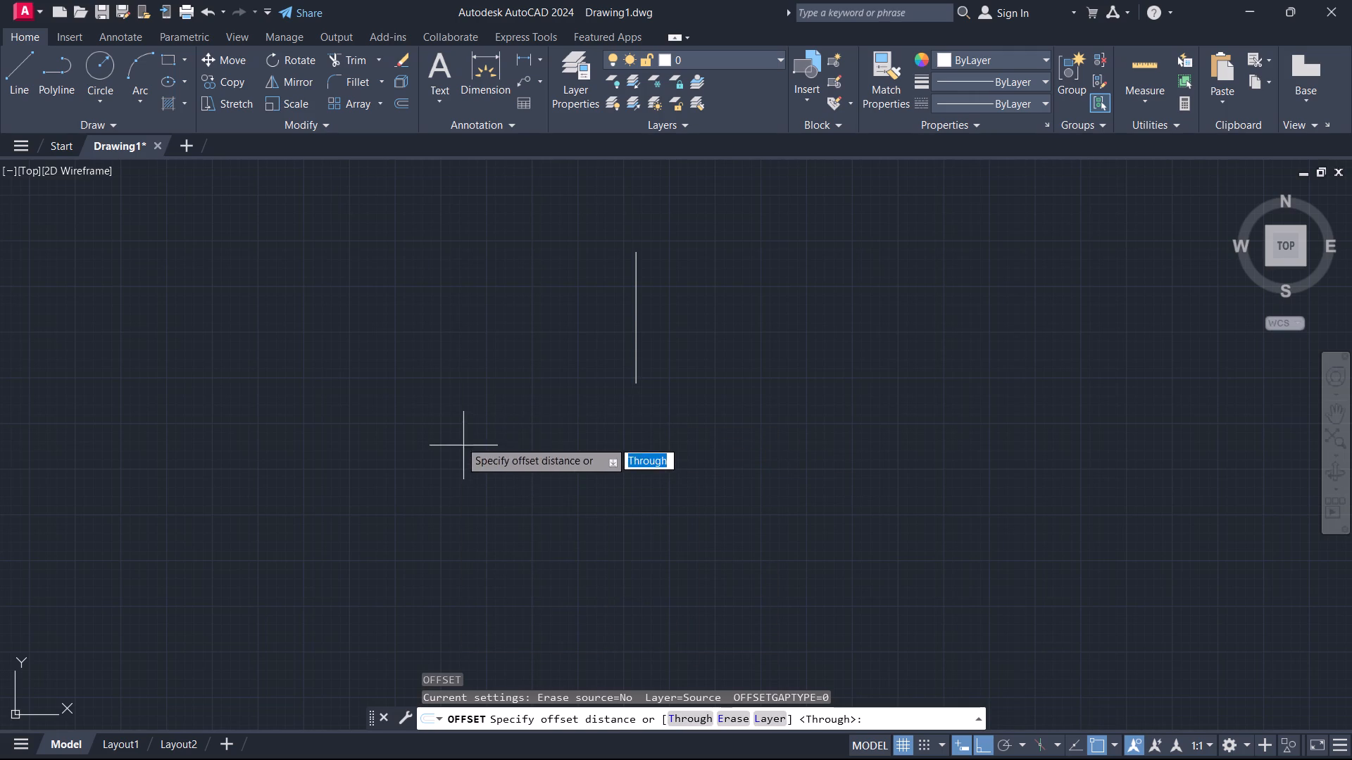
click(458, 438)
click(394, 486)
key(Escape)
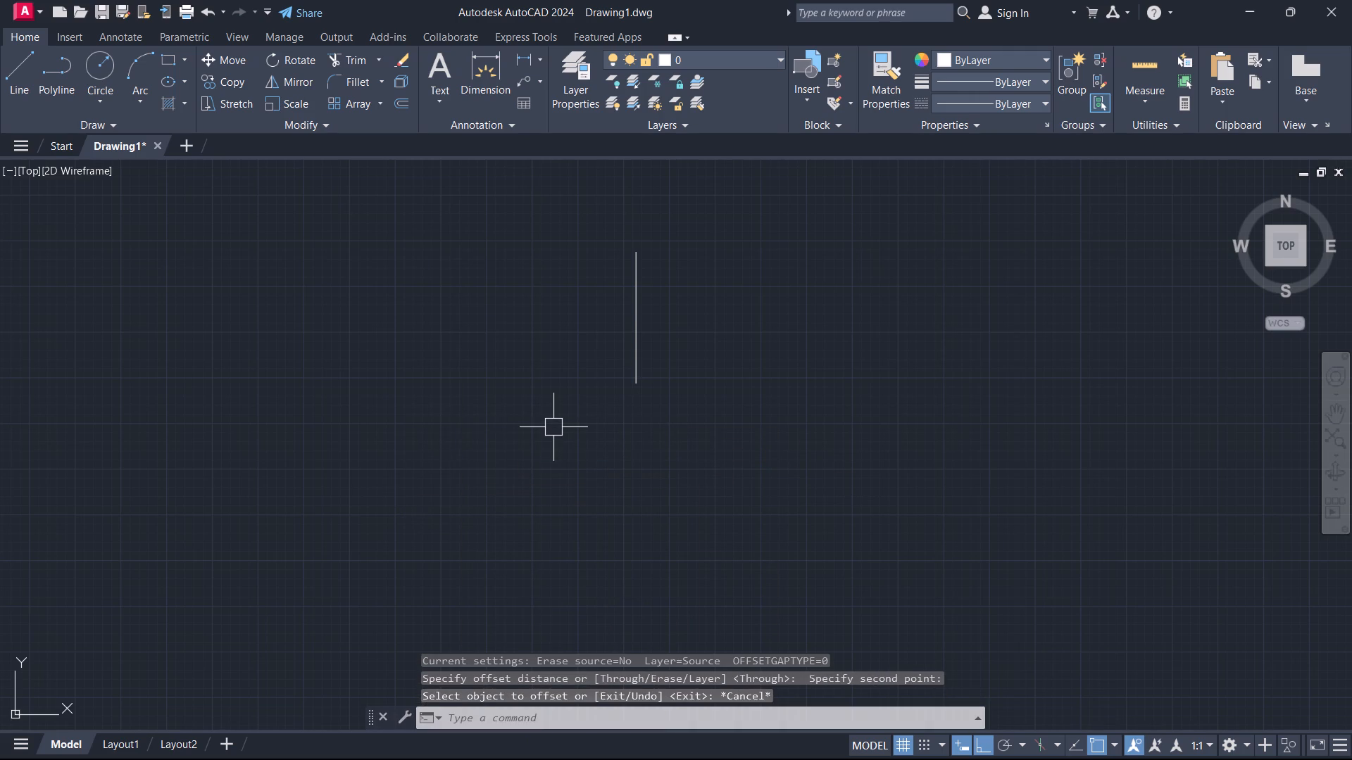
Offset the vertical line 12' to its right.
text(O 12)
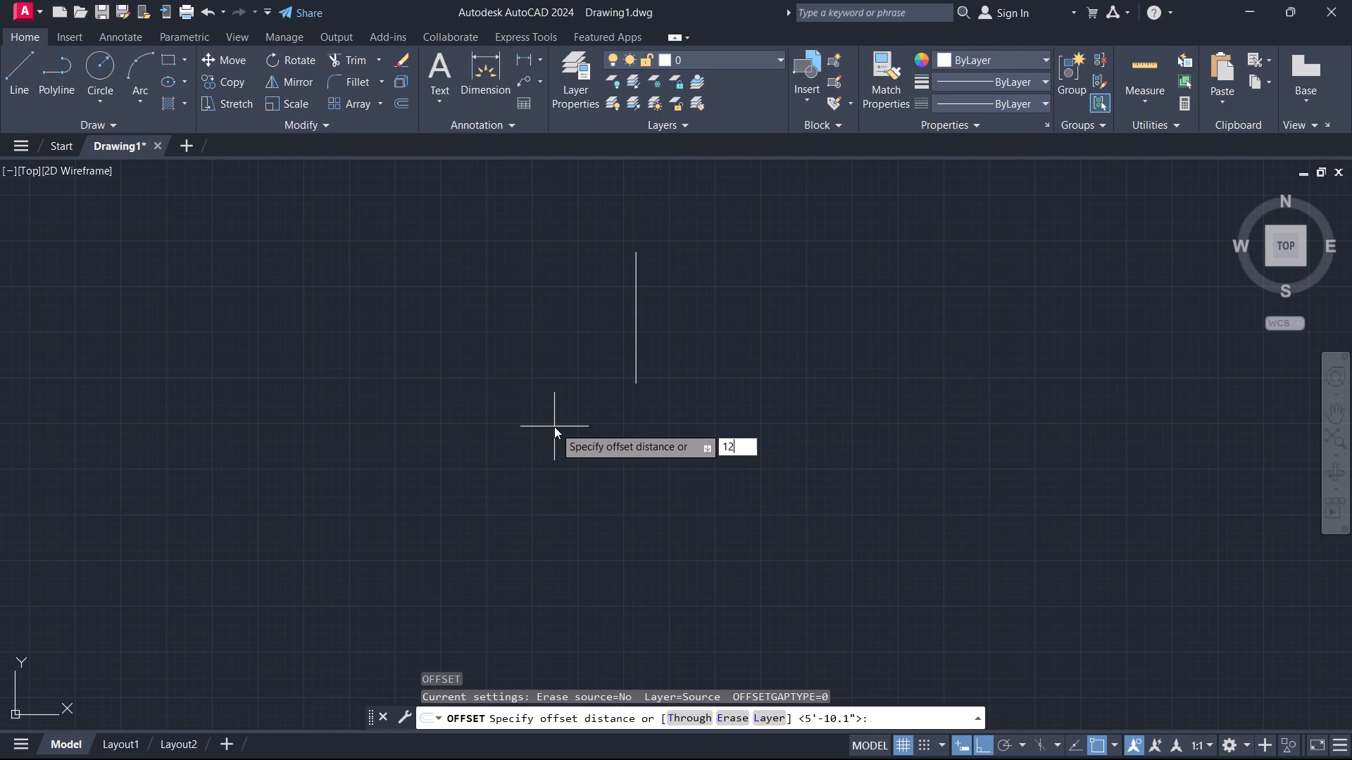
text(')
key(space)
key(space)
key(space)
key(space)
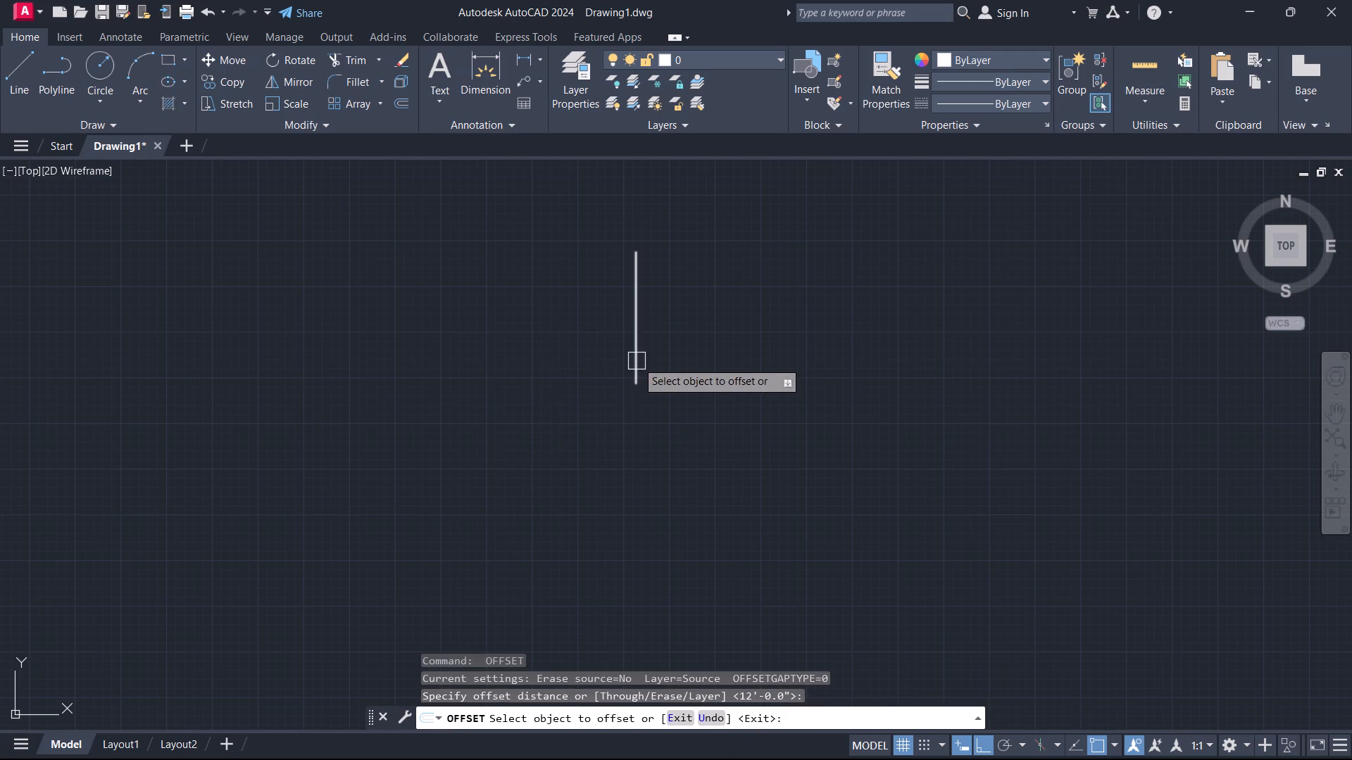
double_click(630, 353)
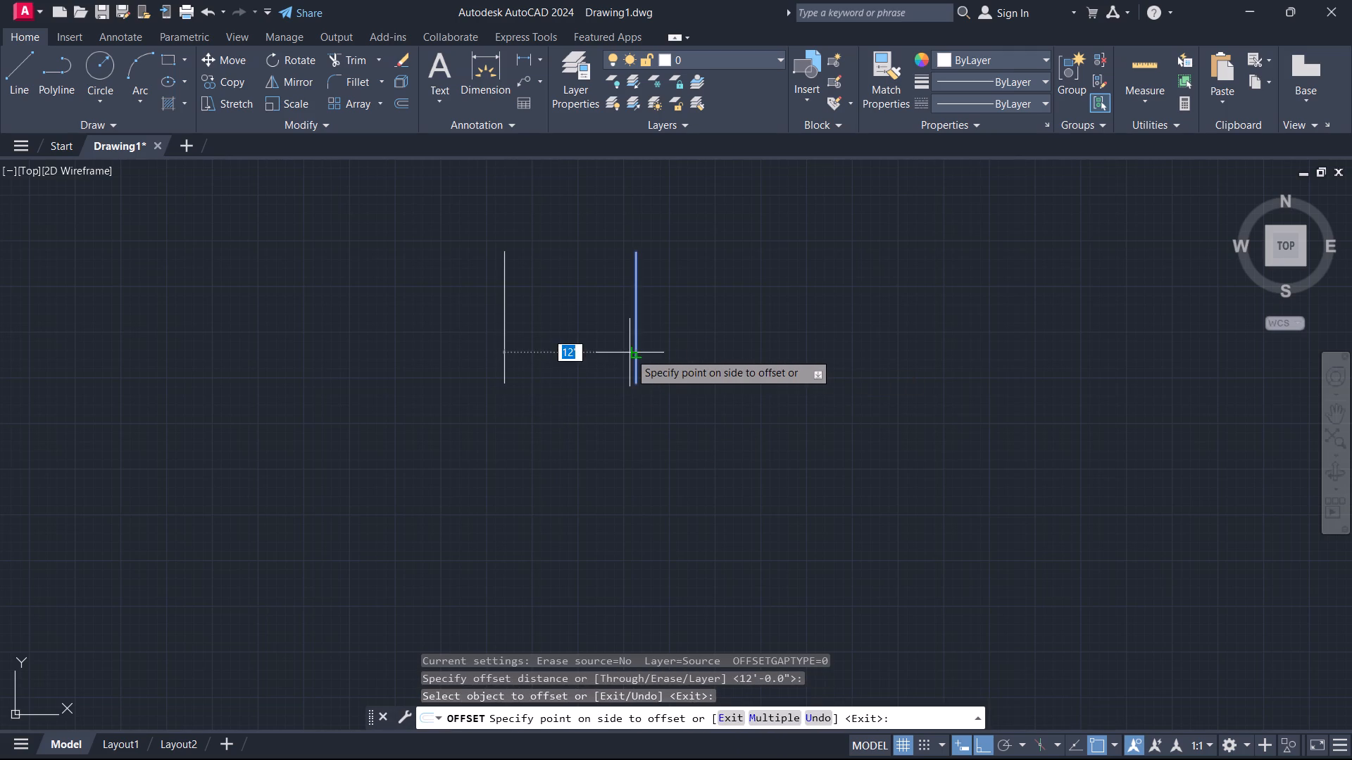
click(763, 343)
key(Escape)
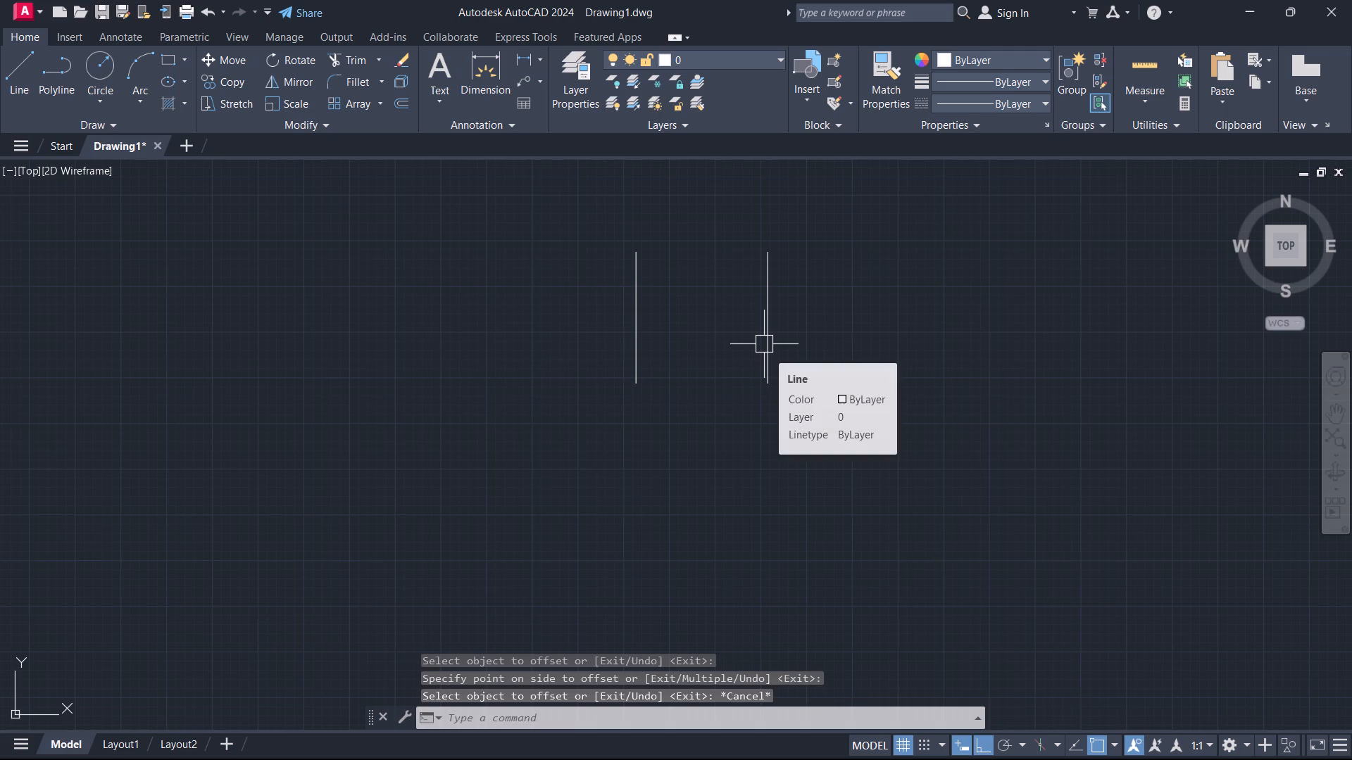
Offset the right vertical line 6" to its right to form a double wall line.
text(O)
key(space)
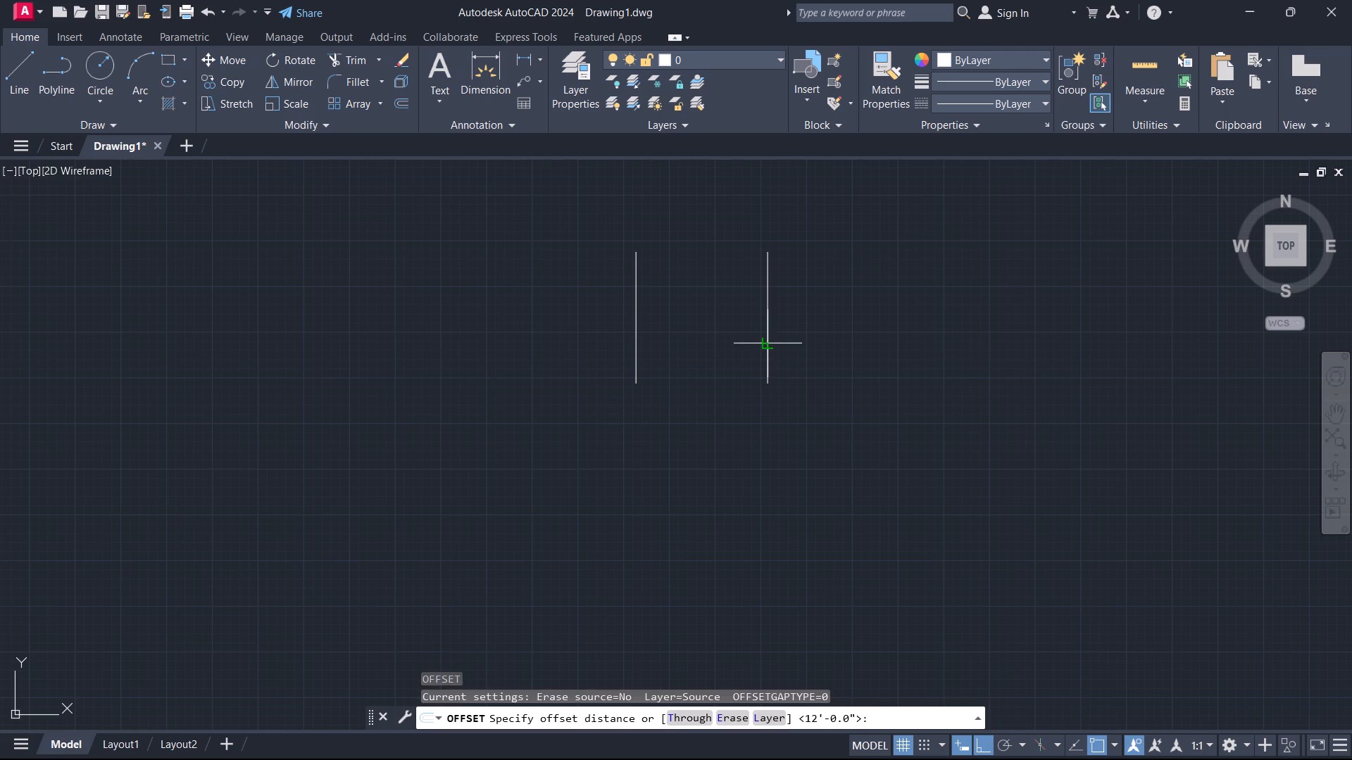
key(6)
key(Return)
click(762, 343)
key(Escape)
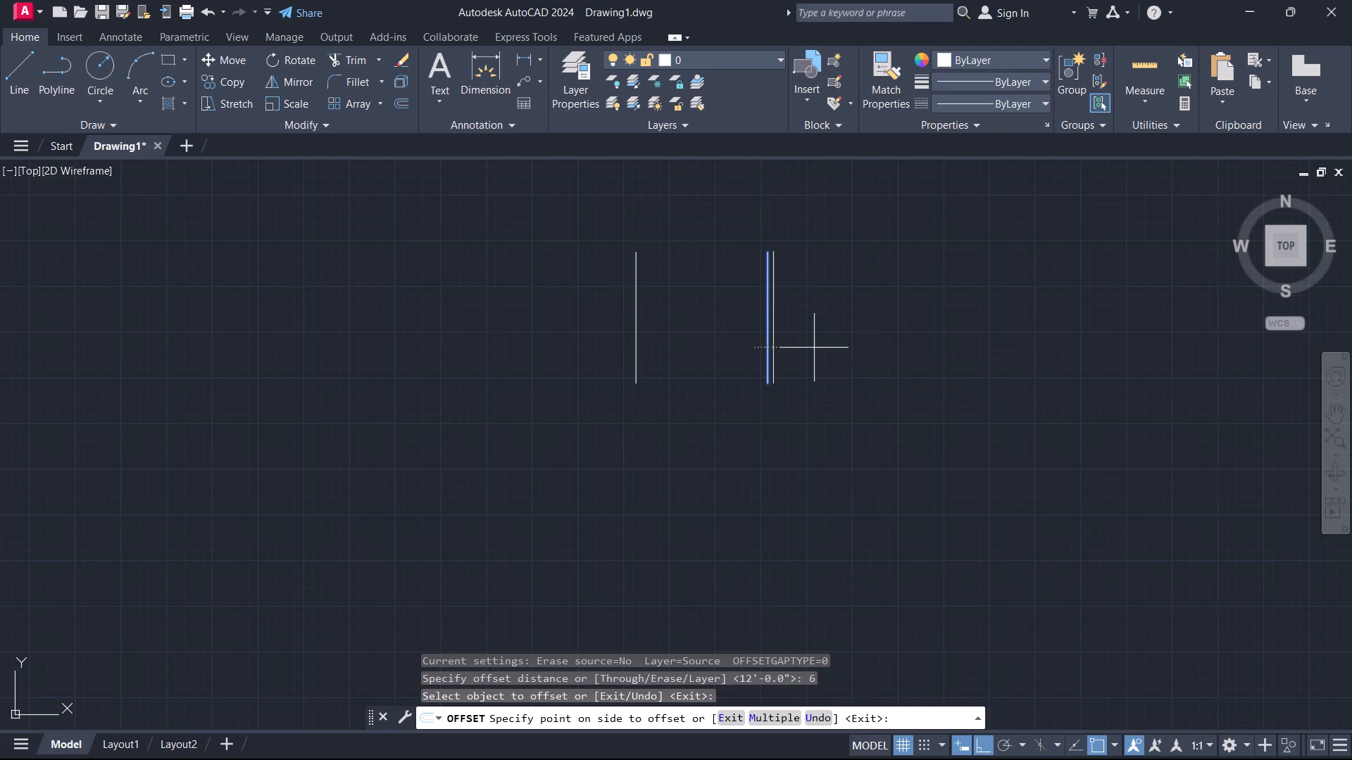
key(space)
key(space)
click(770, 353)
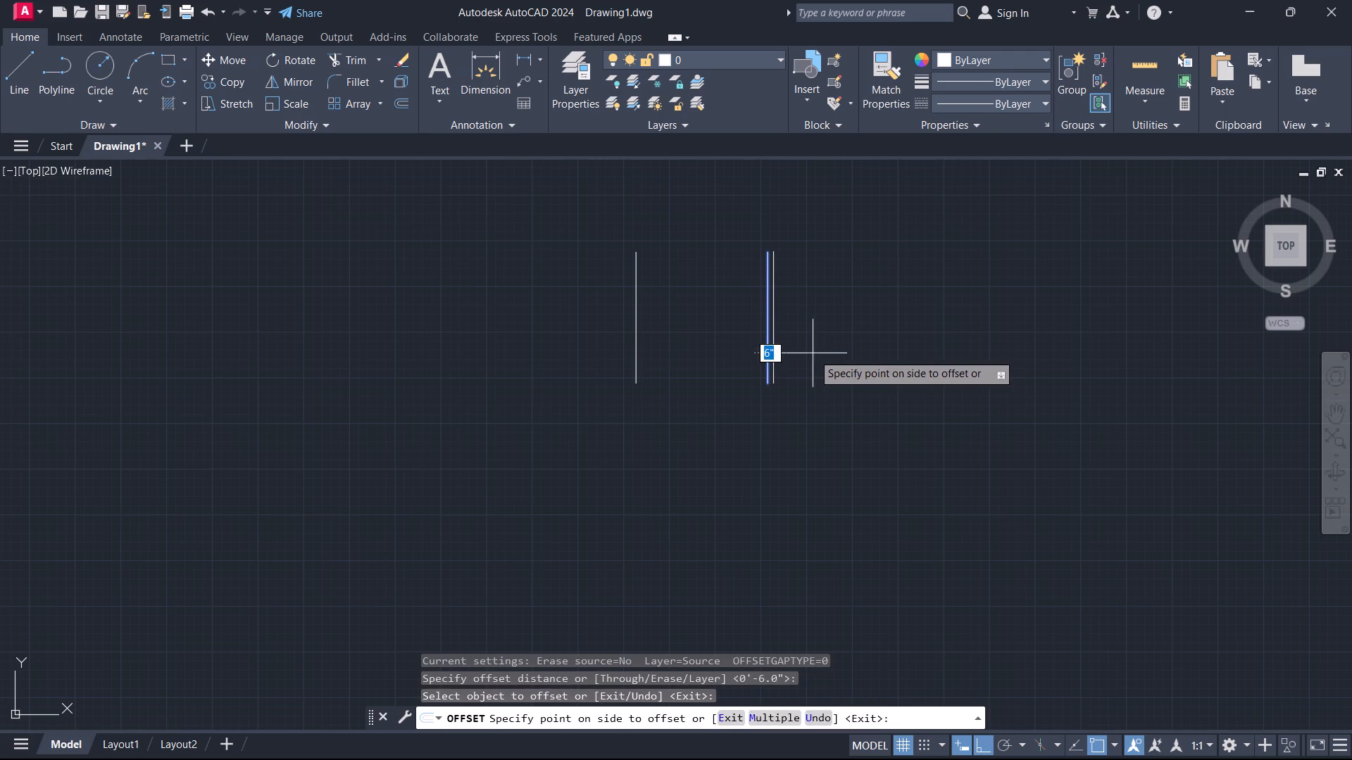
click(813, 353)
key(Escape)
Offset the outer line of the new 6" pair 12' to its right.
text(O)
key(space)
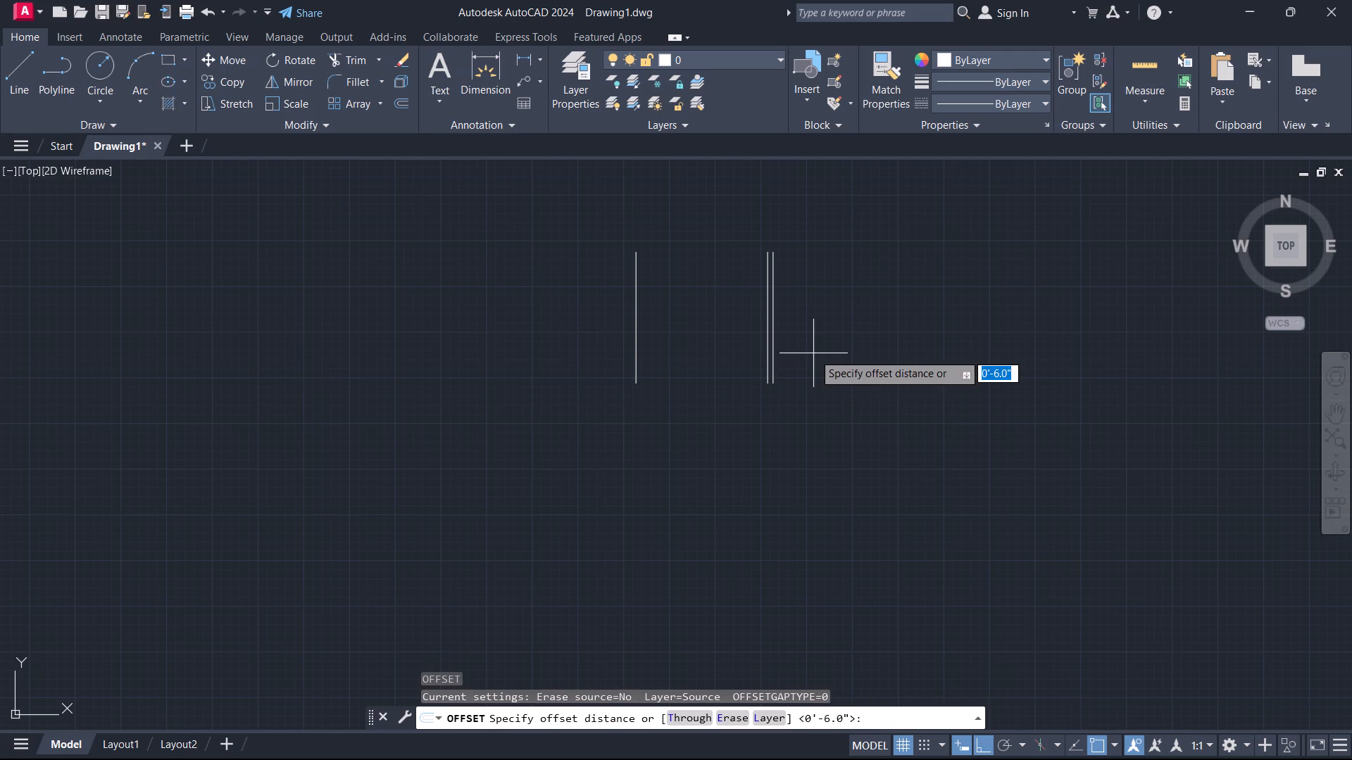
text(12'')
key(Return)
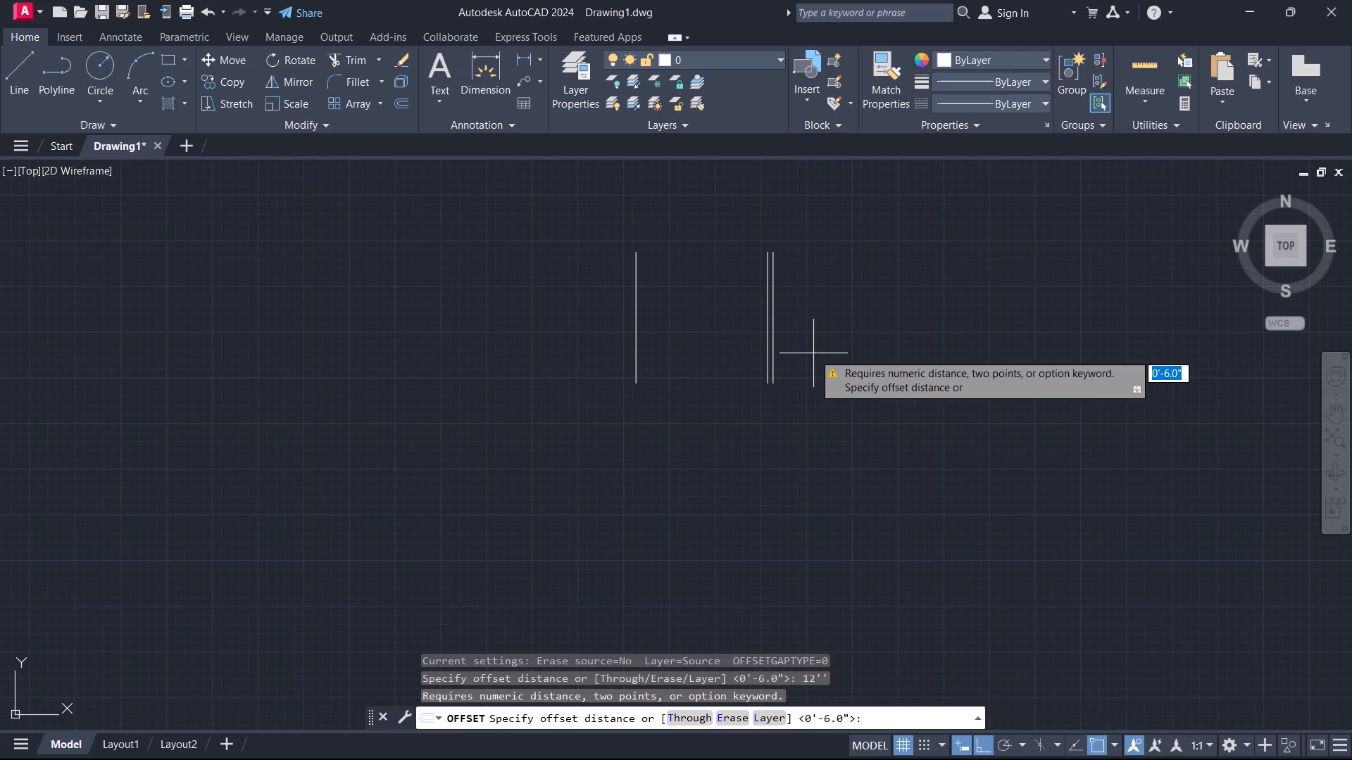
key(space)
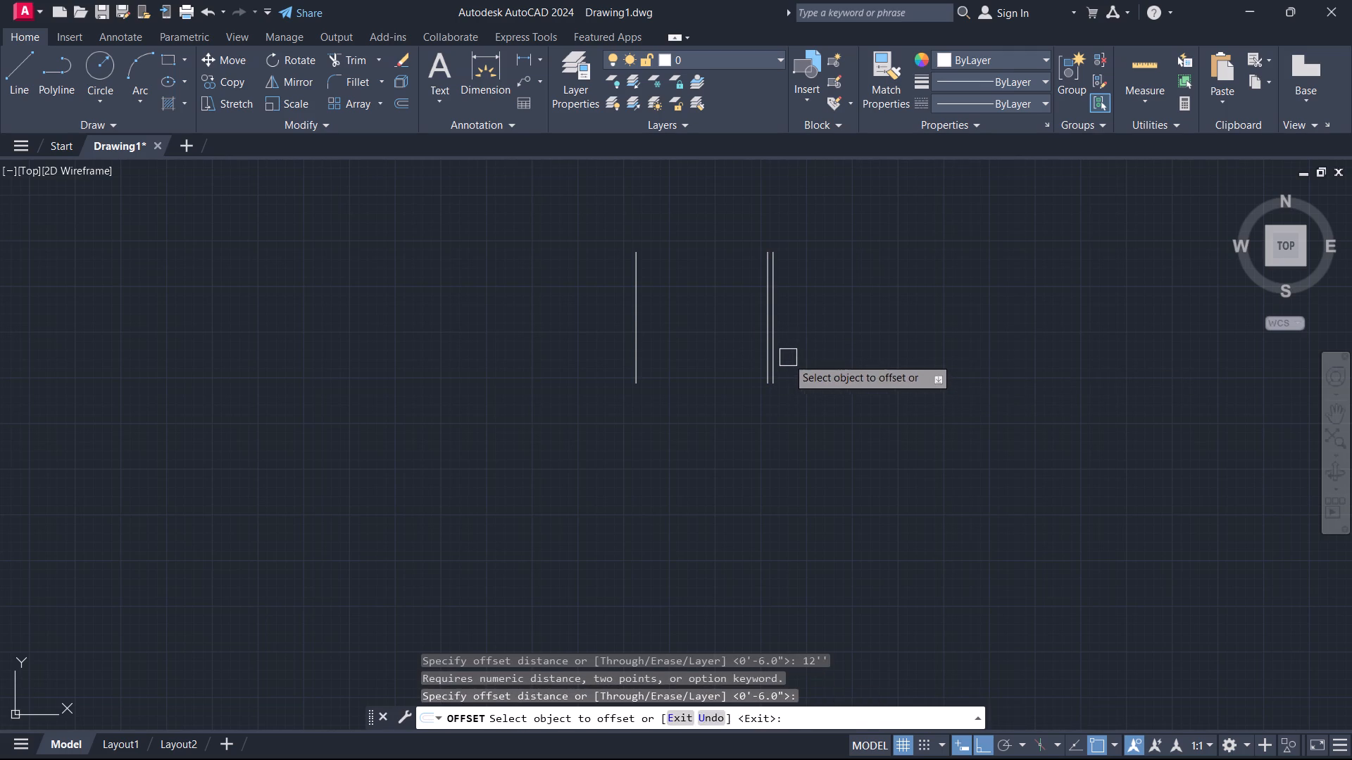
key(space)
key(space)
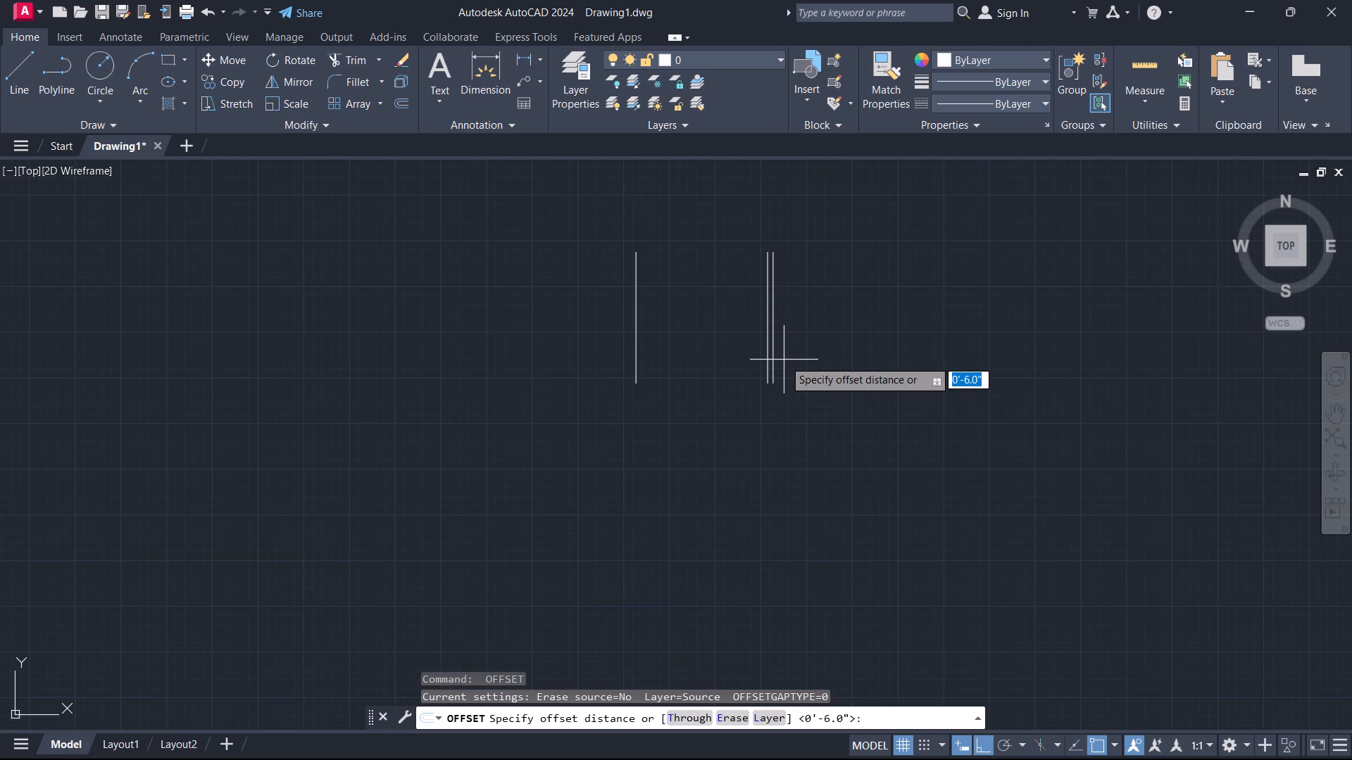
text(12')
key(Return)
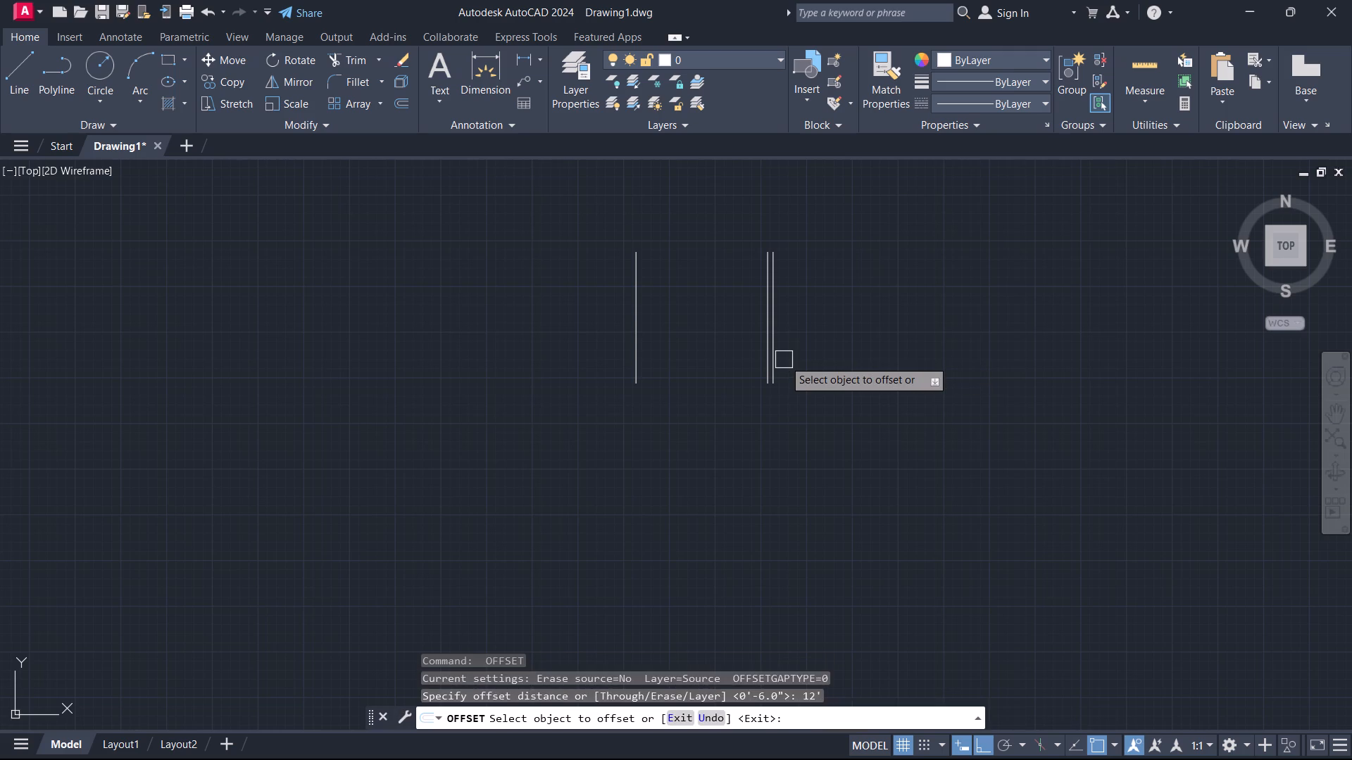
click(777, 356)
click(816, 362)
key(Escape)
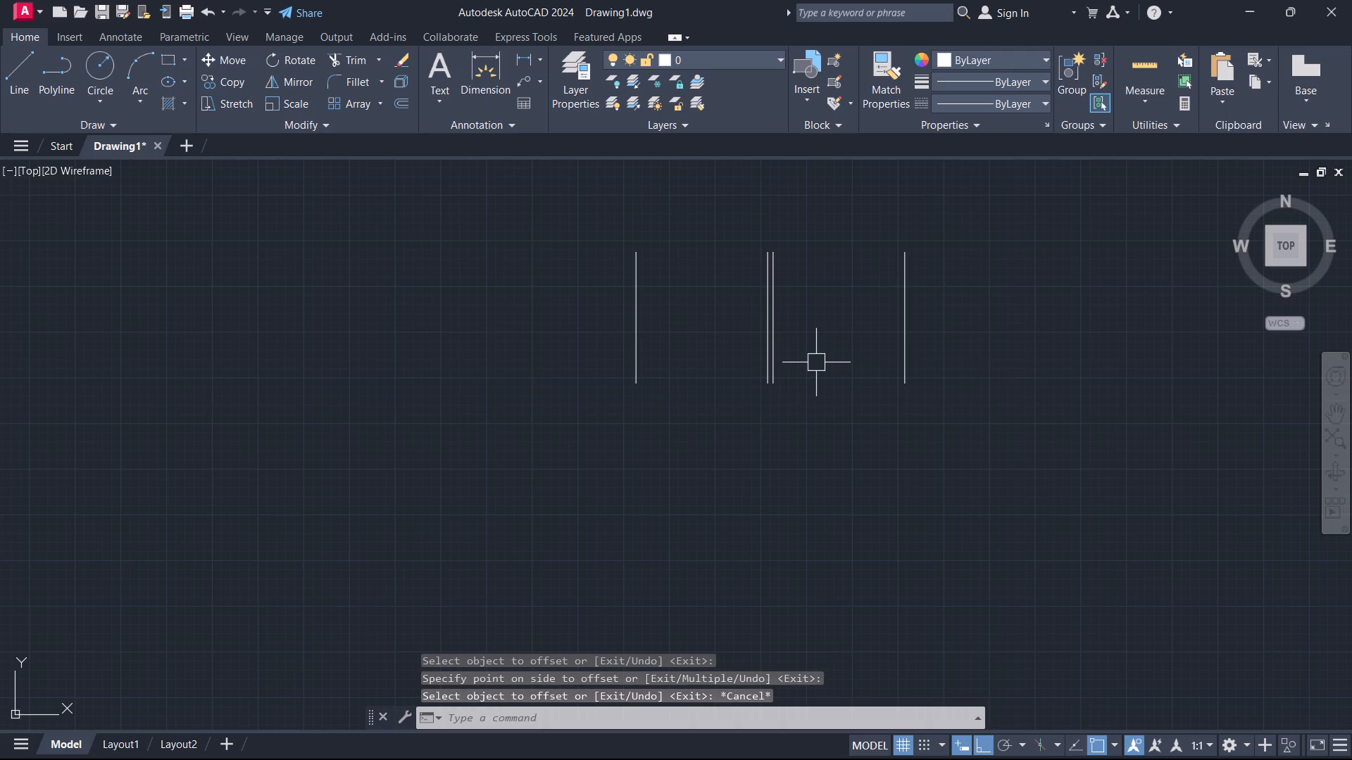
Offset the far-right vertical line 6" to its right as the outer wall face.
text(O 6)
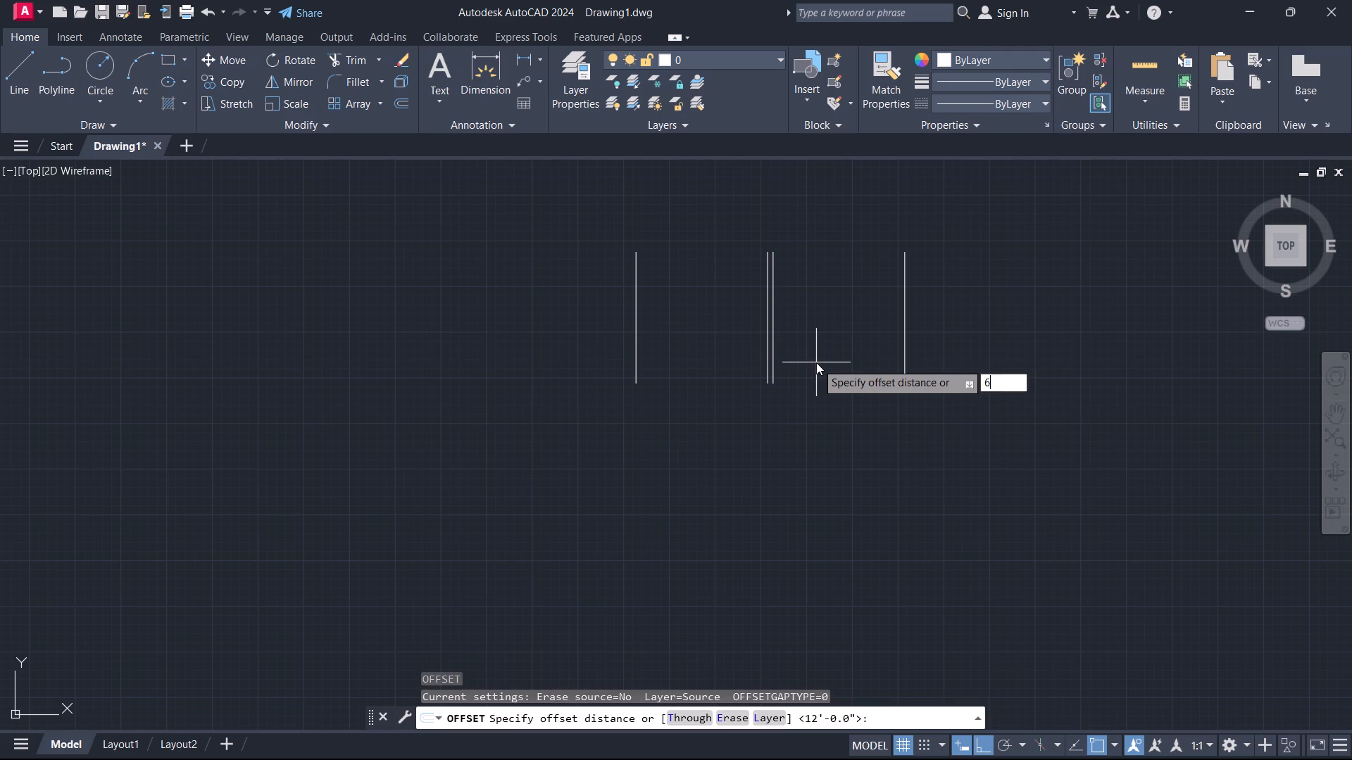
key(Return)
click(912, 348)
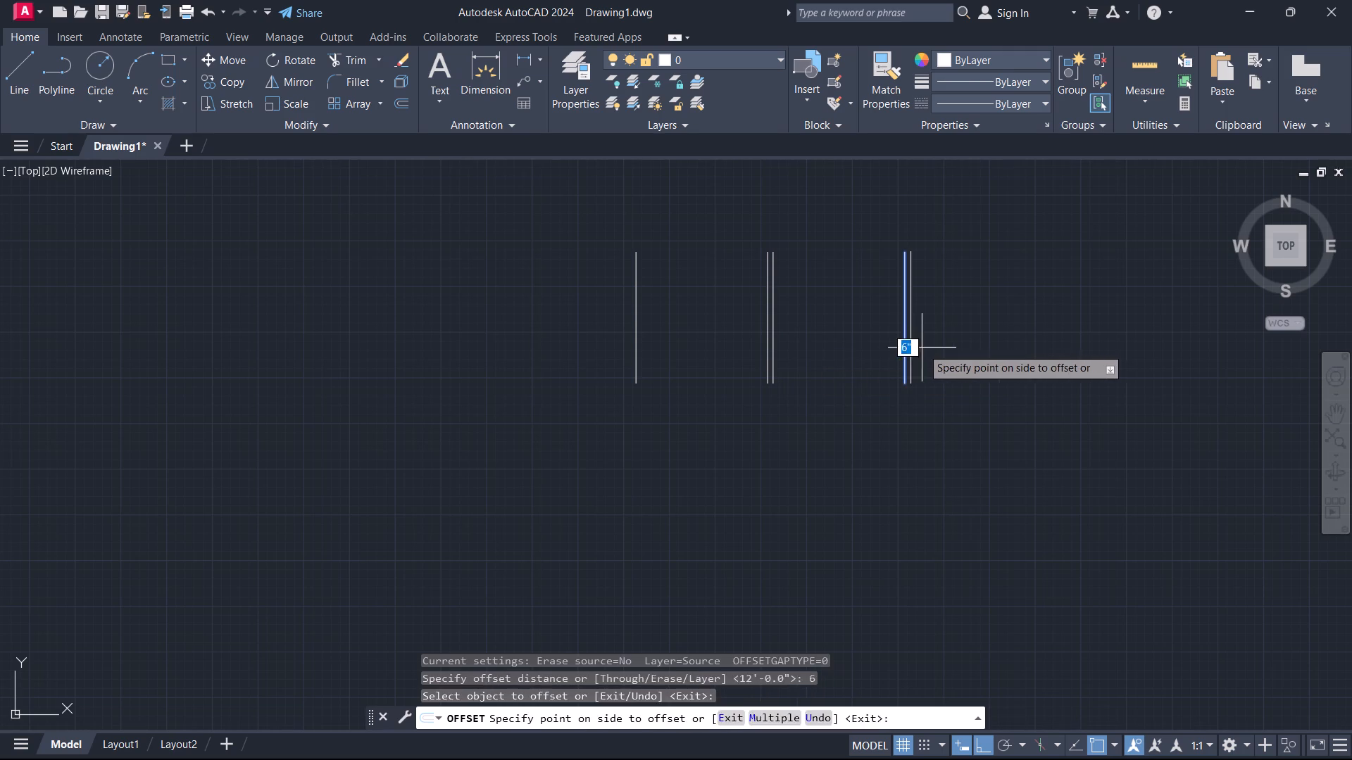
click(922, 348)
key(Escape)
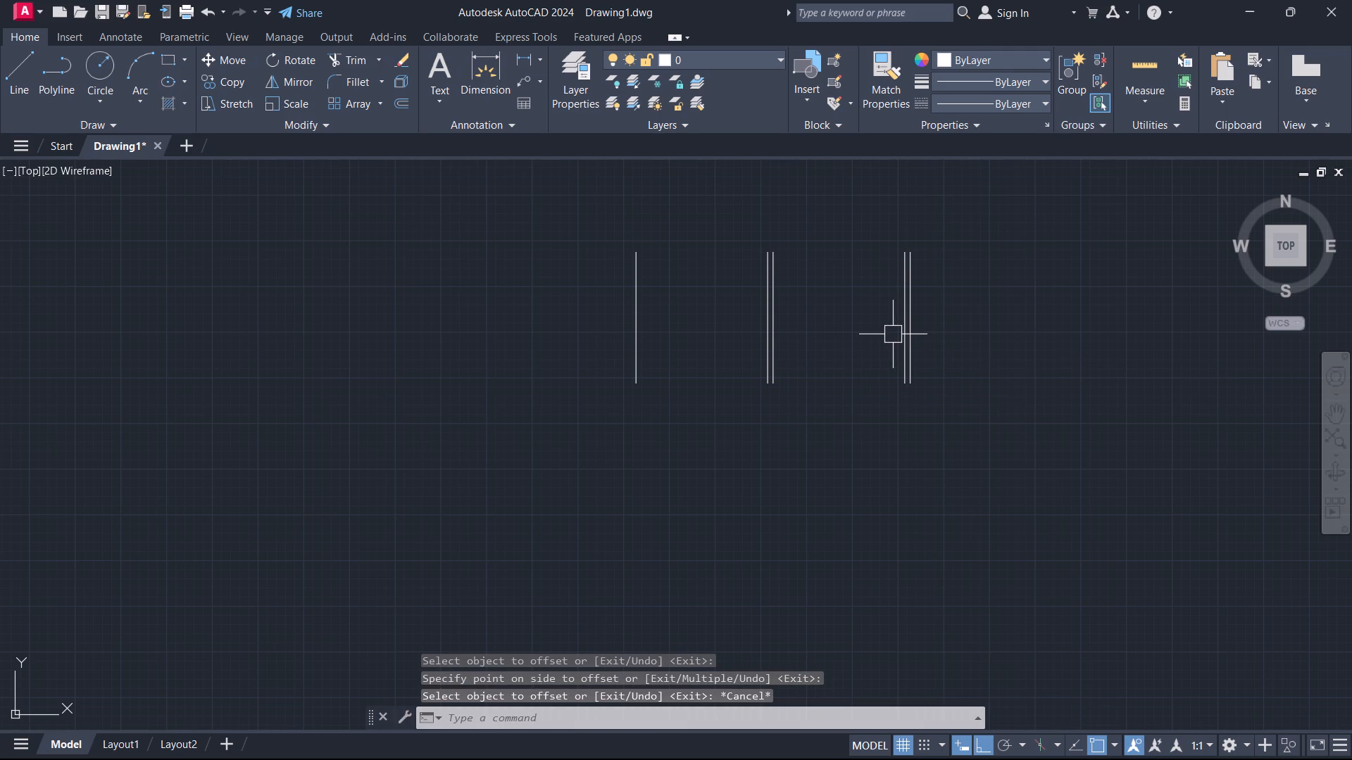
Draw a horizontal line joining the upper endpoints of the right bay's two inner vertical lines.
text(L)
key(space)
scroll(789, 260, up, 3)
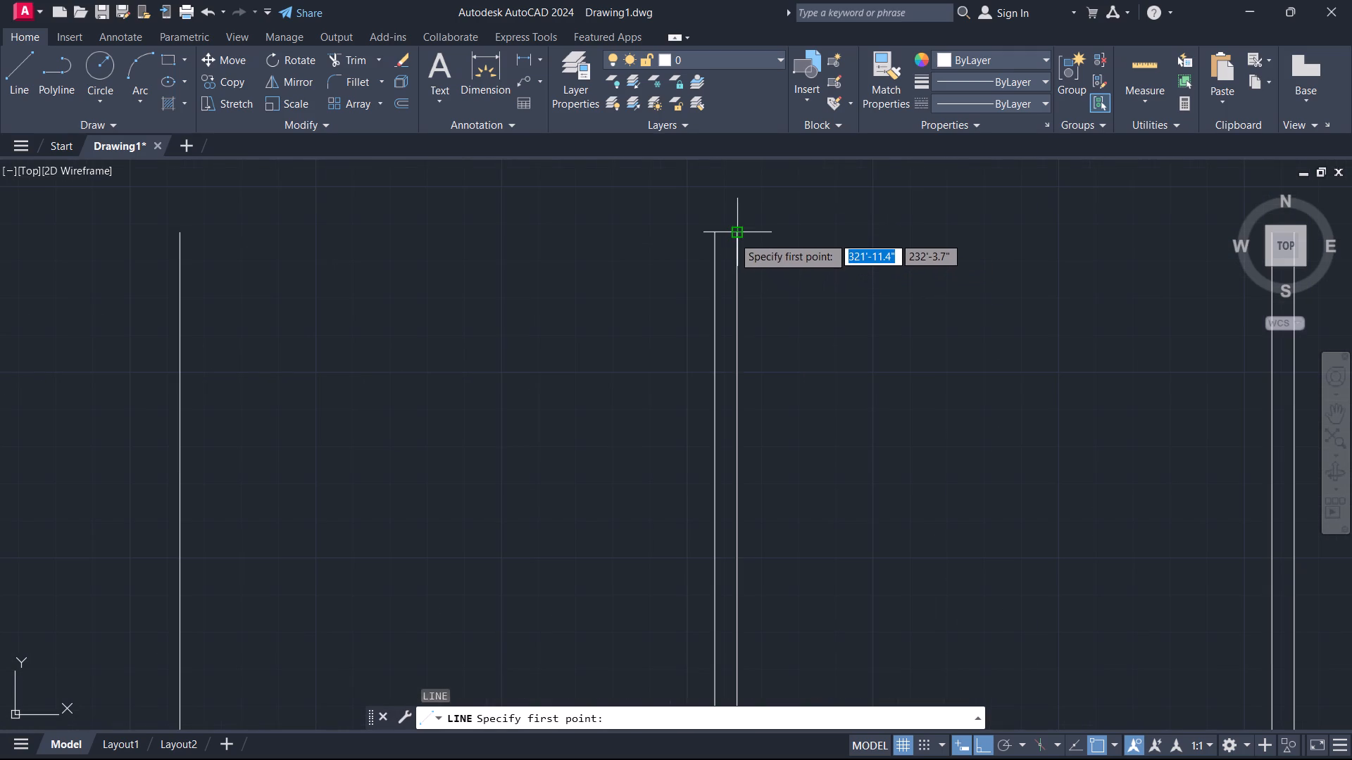
scroll(866, 246, down, 3)
scroll(965, 241, up, 2)
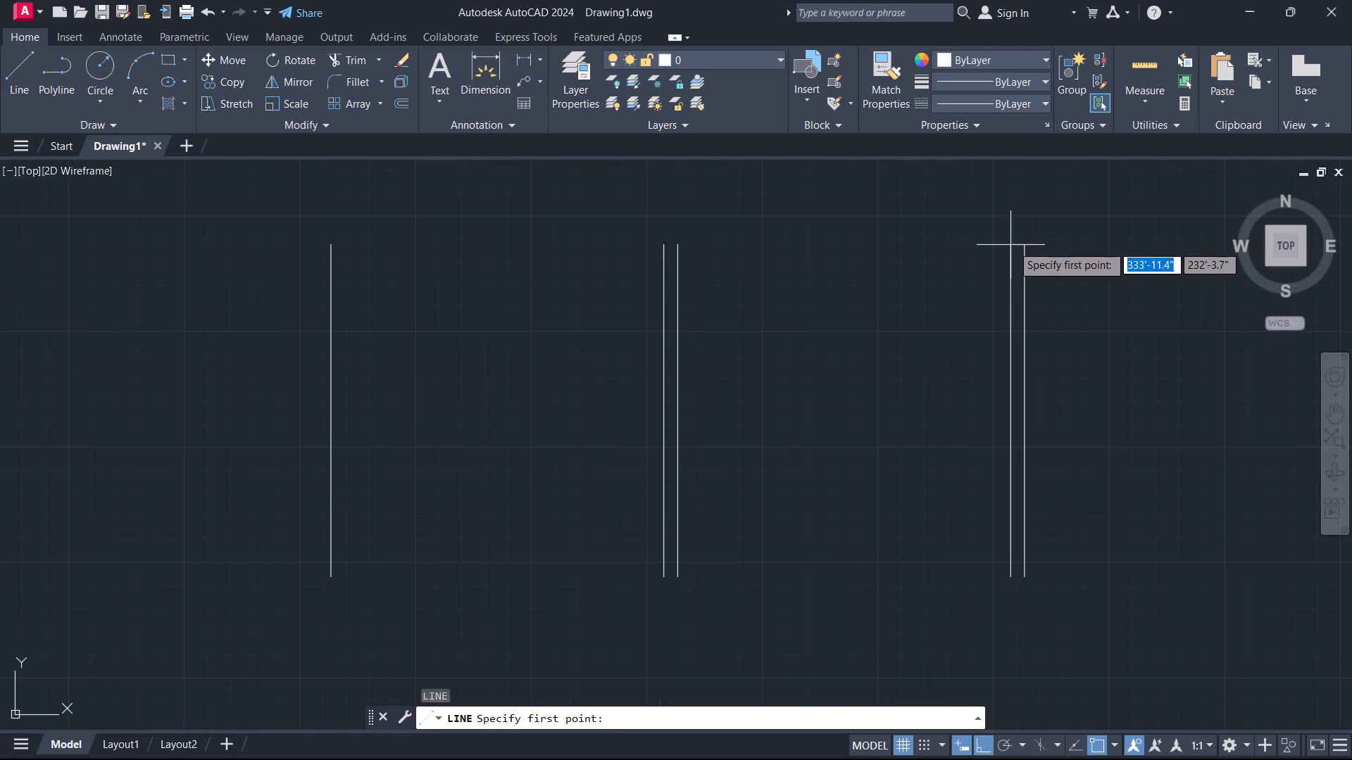
key(Escape)
scroll(690, 242, up, 1)
key(space)
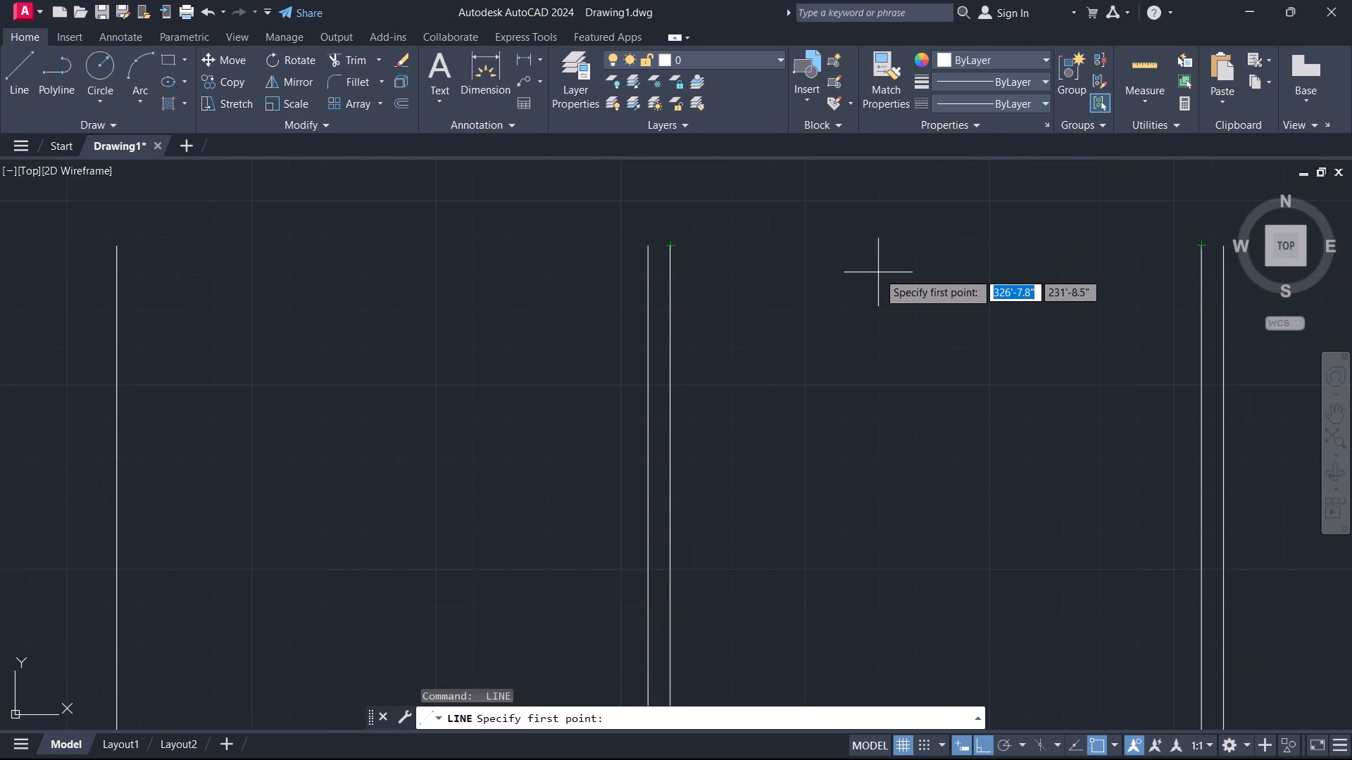
drag(670, 244, 689, 243)
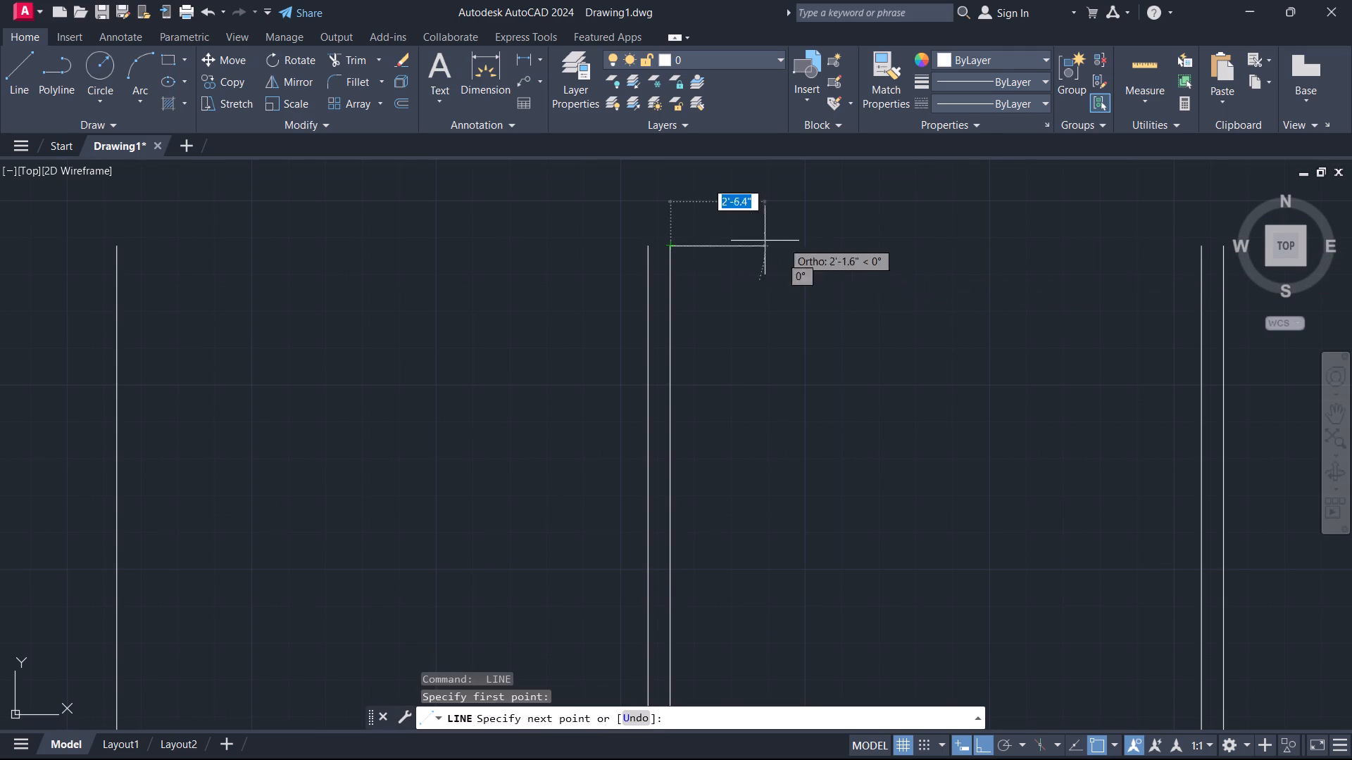
click(1203, 247)
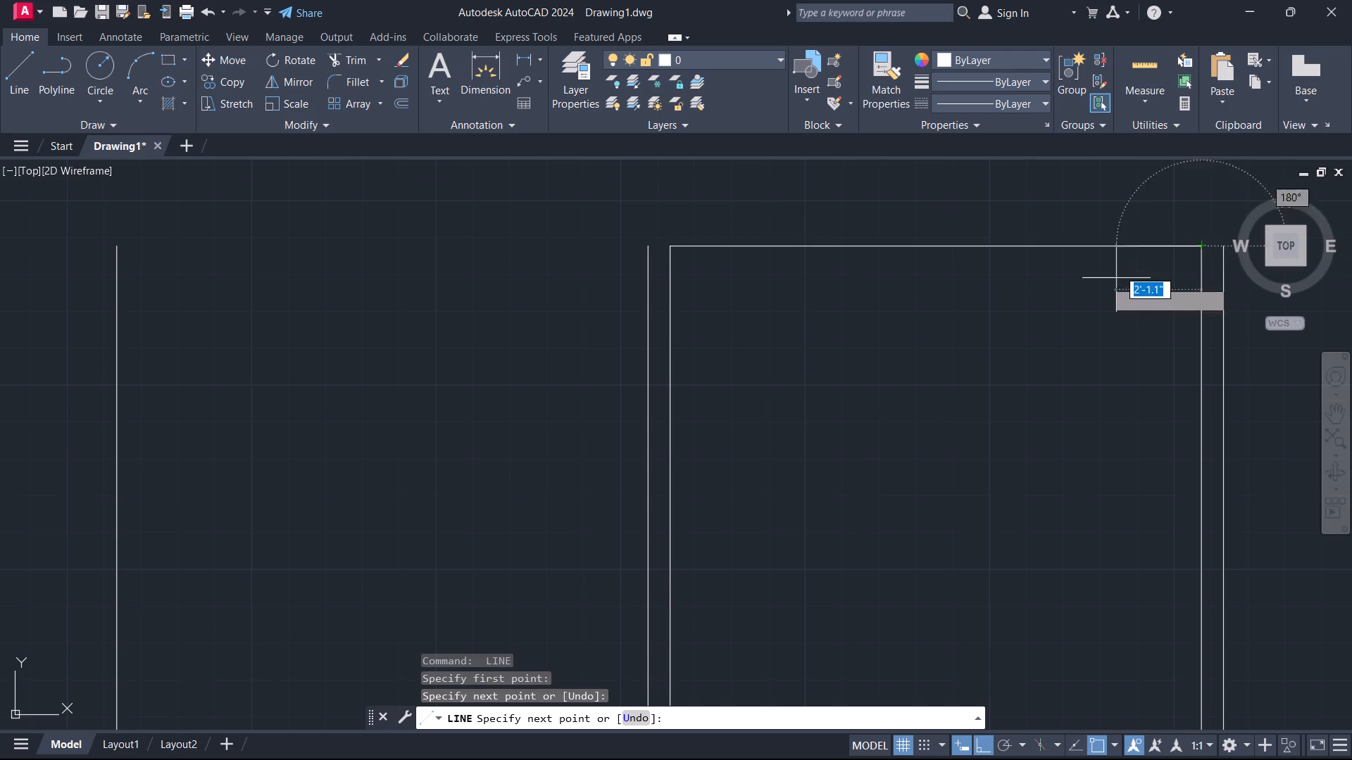
key(Escape)
Copy the right bay's top line across to the left bay, from its right endpoint to the middle wall's left line.
scroll(1045, 289, down, 2)
middle_drag(1044, 289, 1080, 336)
click(1032, 284)
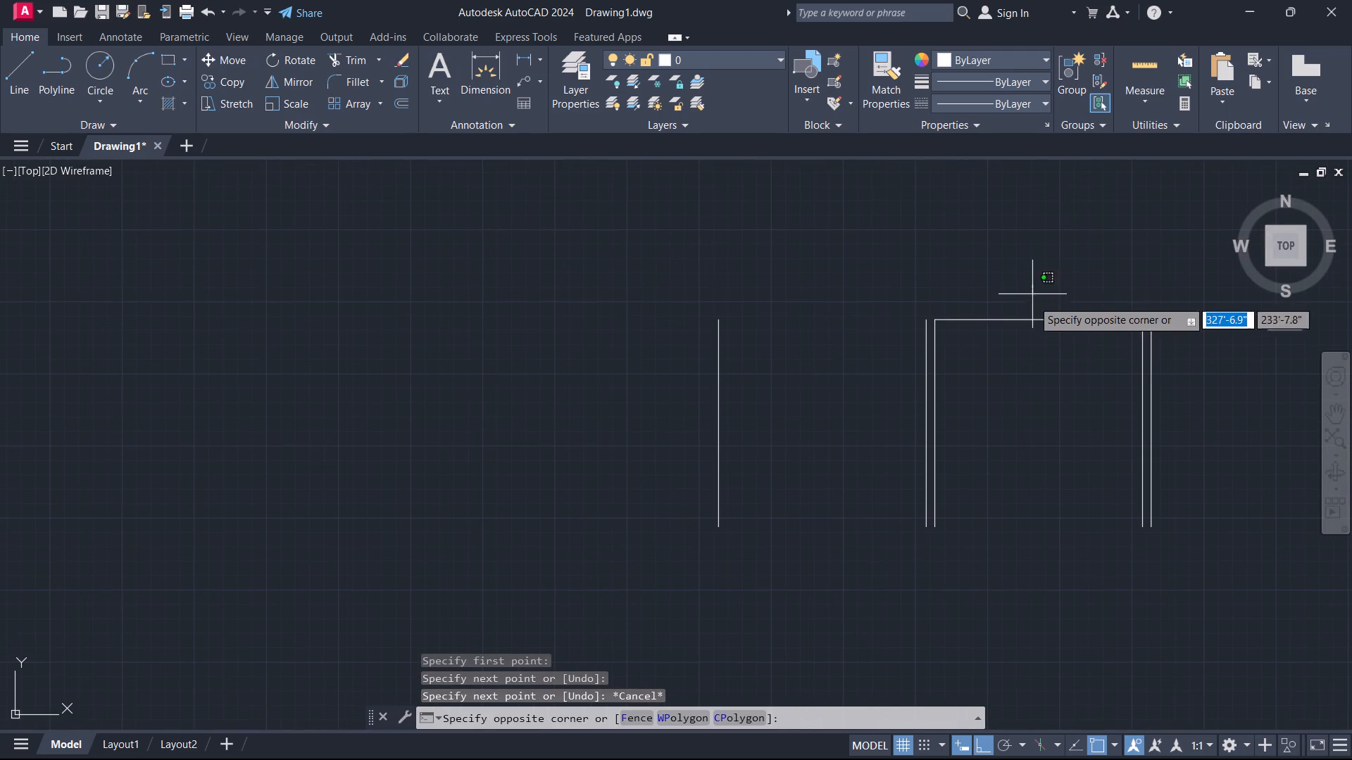
key(Escape)
click(990, 348)
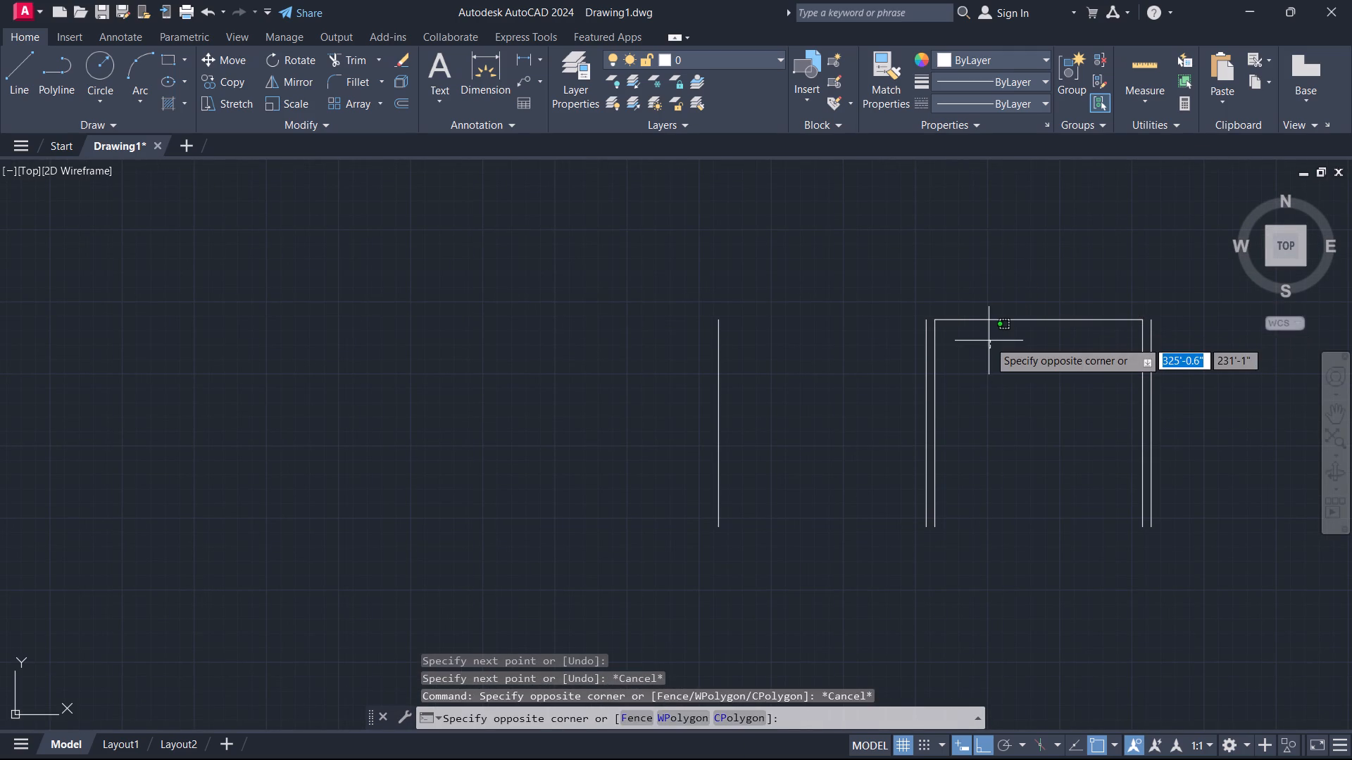
click(968, 303)
key(Escape)
click(972, 315)
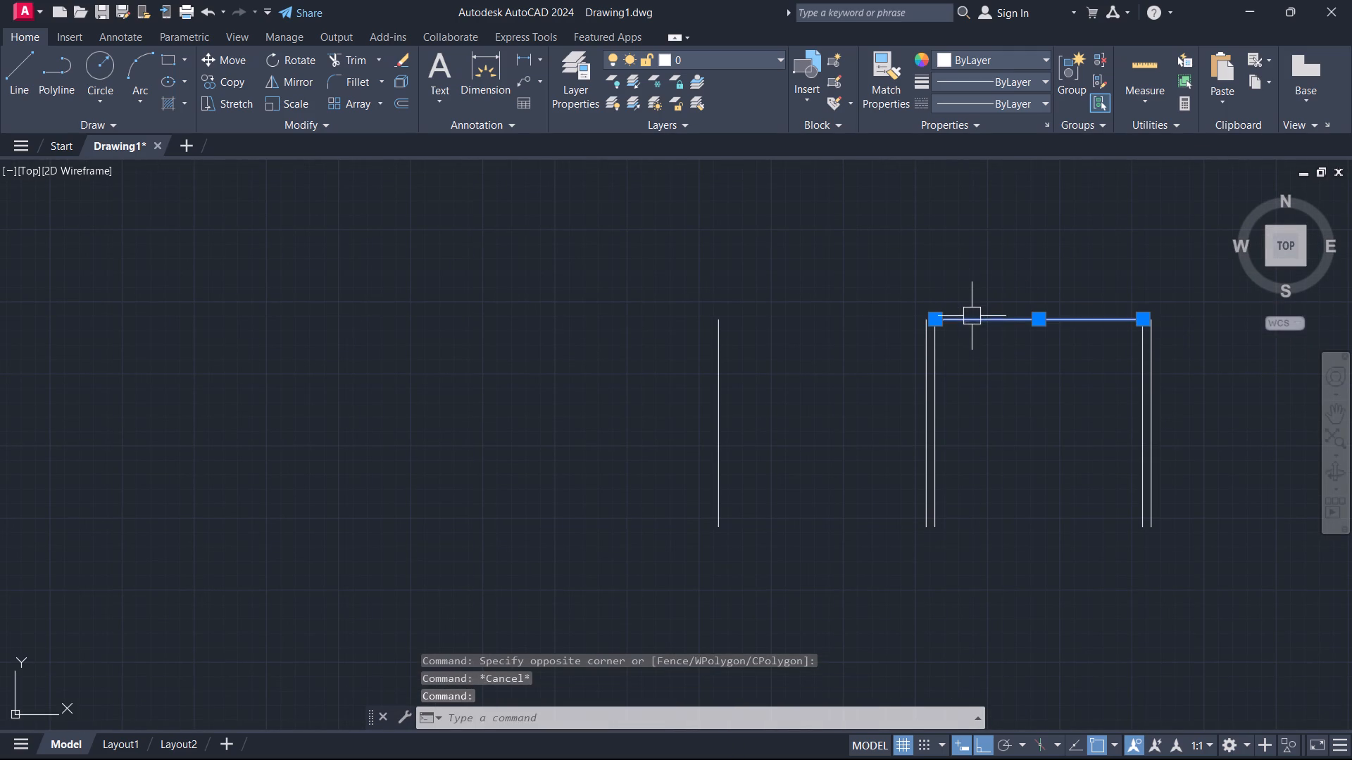
key(c)
key(o)
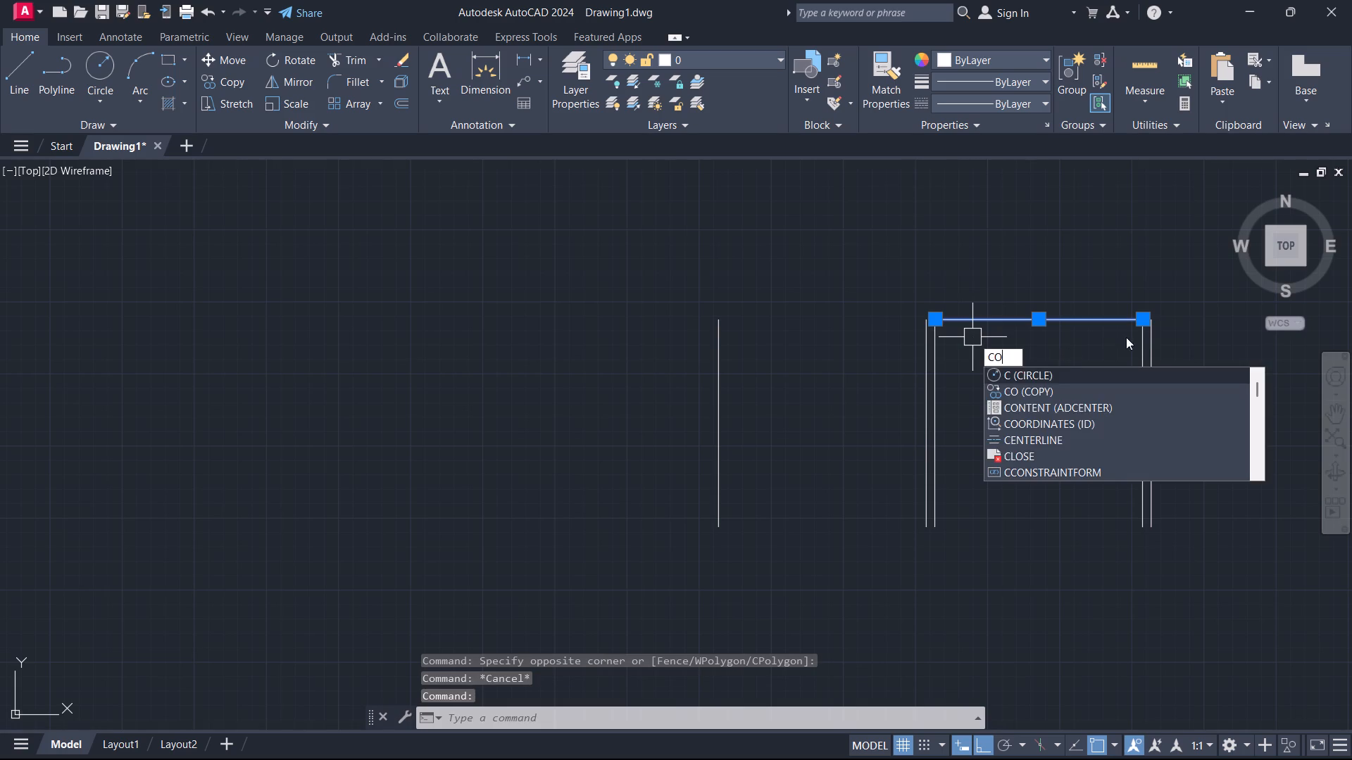
key(space)
click(1143, 319)
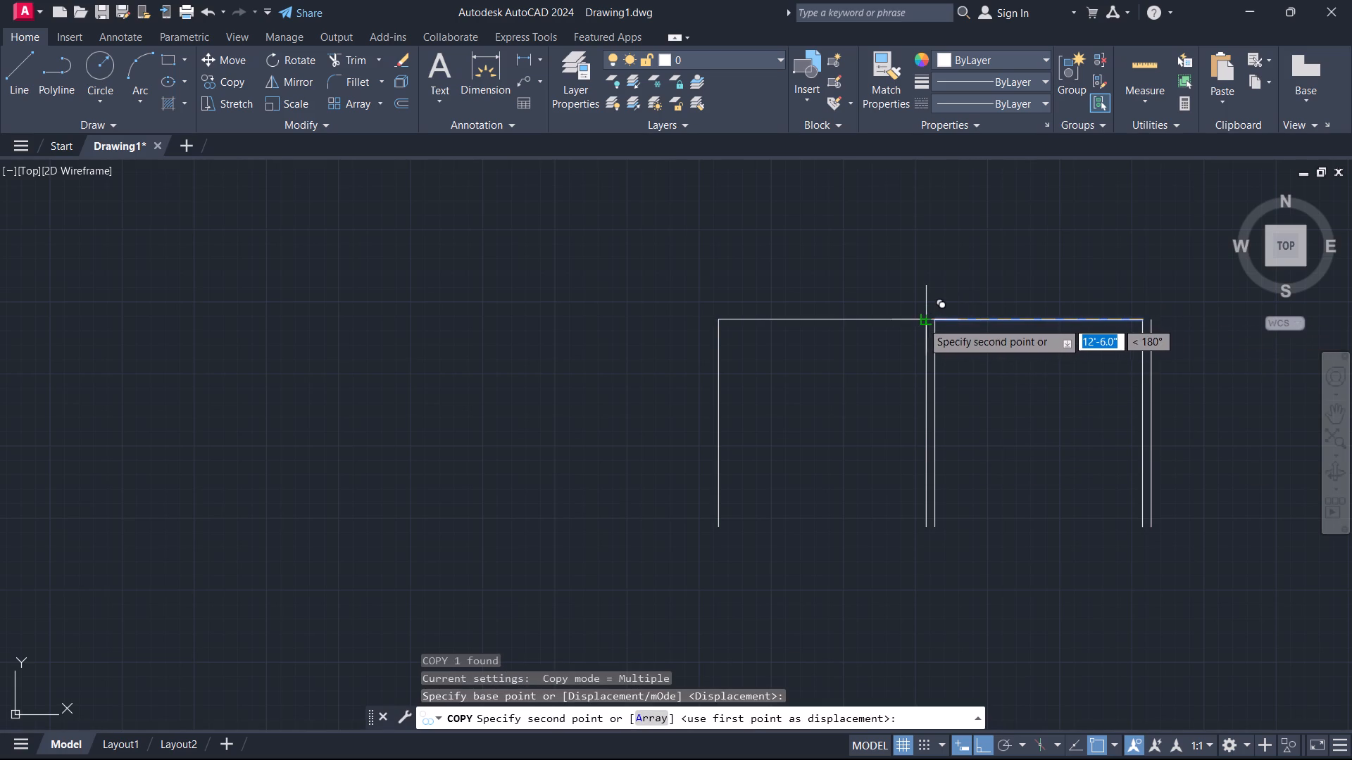
click(924, 319)
key(Escape)
Offset the leftmost vertical line 6" outward to the left and both bays' top lines 6" upward.
text(O)
key(space)
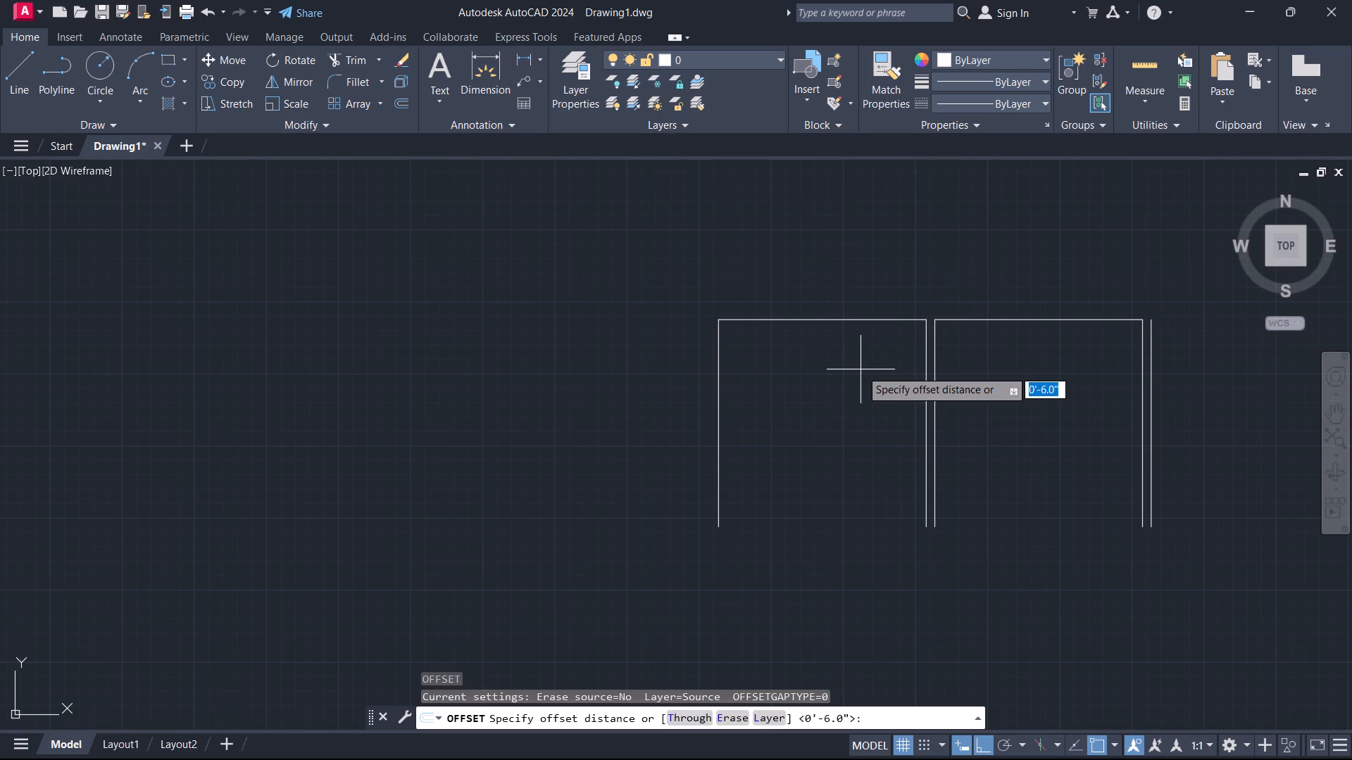
key(6)
key(Return)
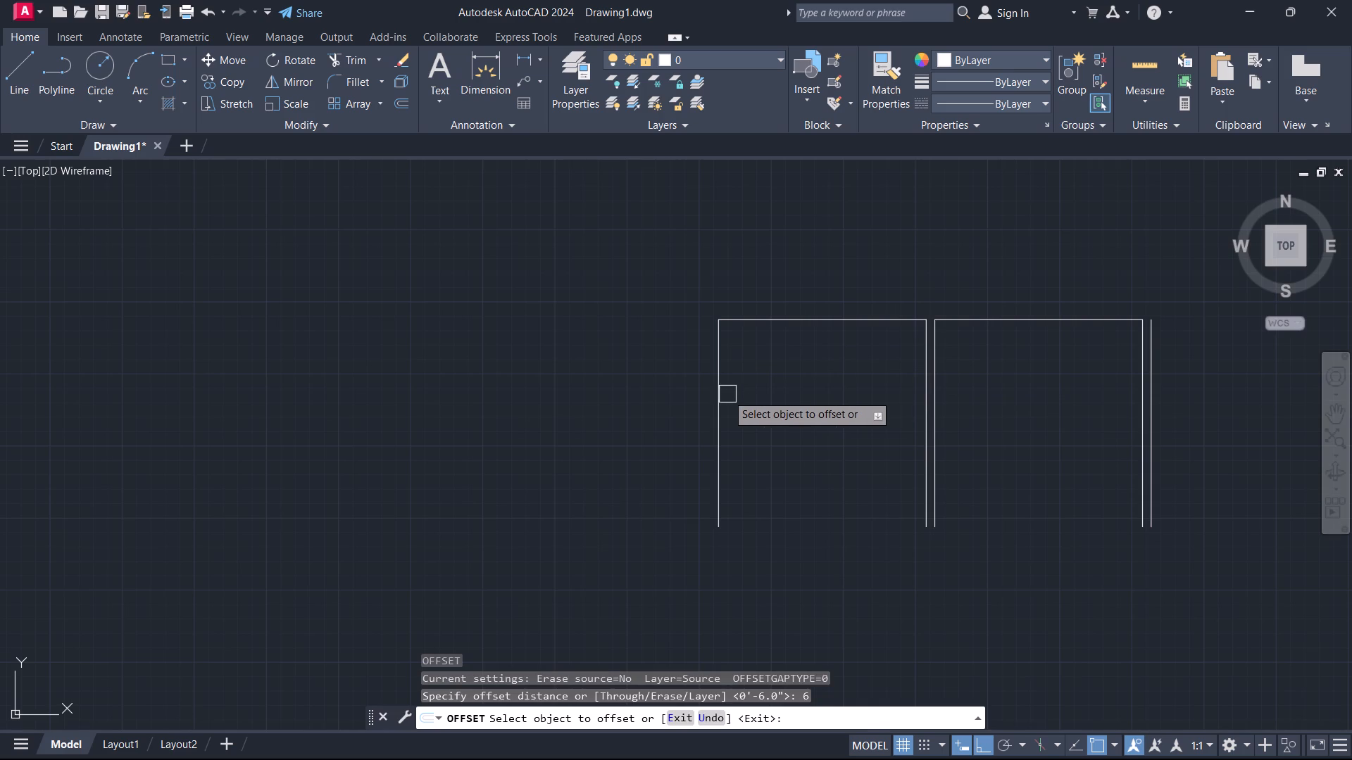
click(723, 395)
click(679, 386)
click(770, 317)
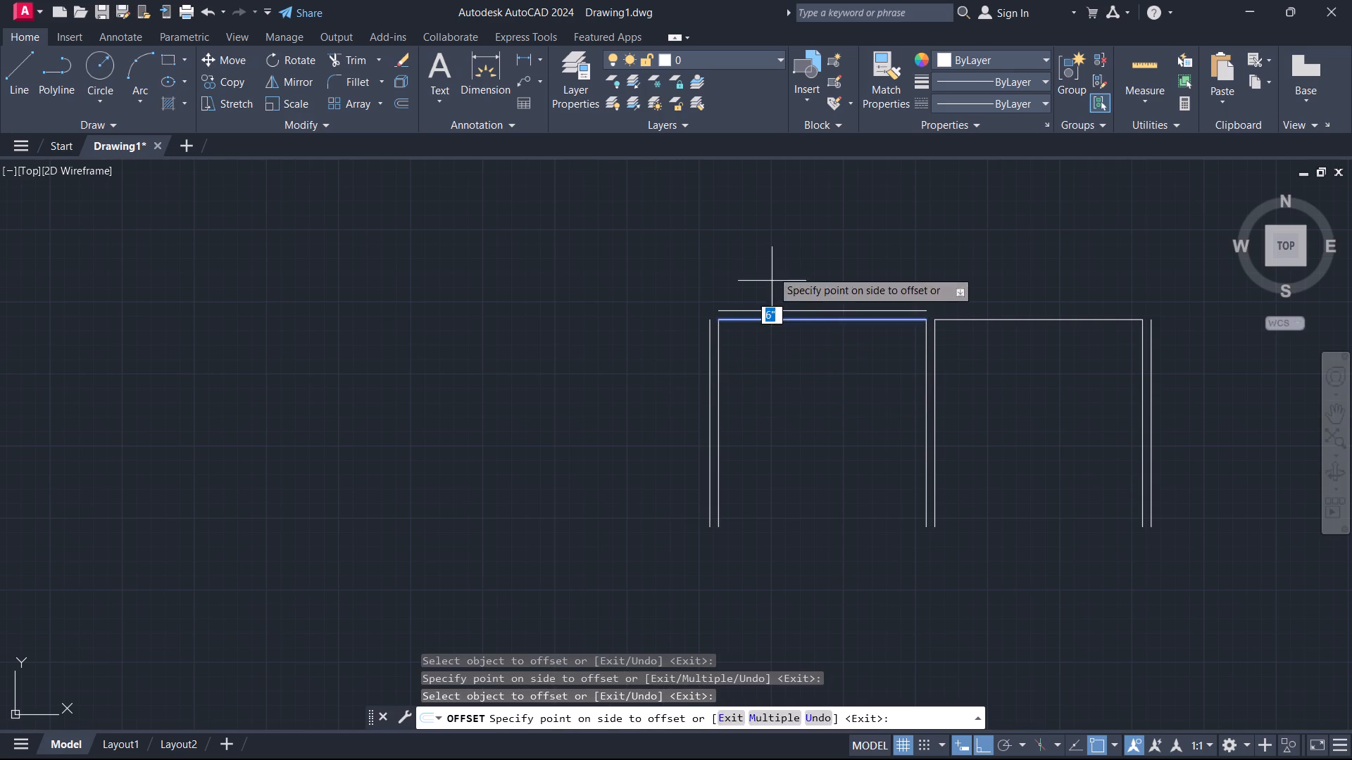
click(772, 266)
click(958, 319)
click(945, 281)
key(Escape)
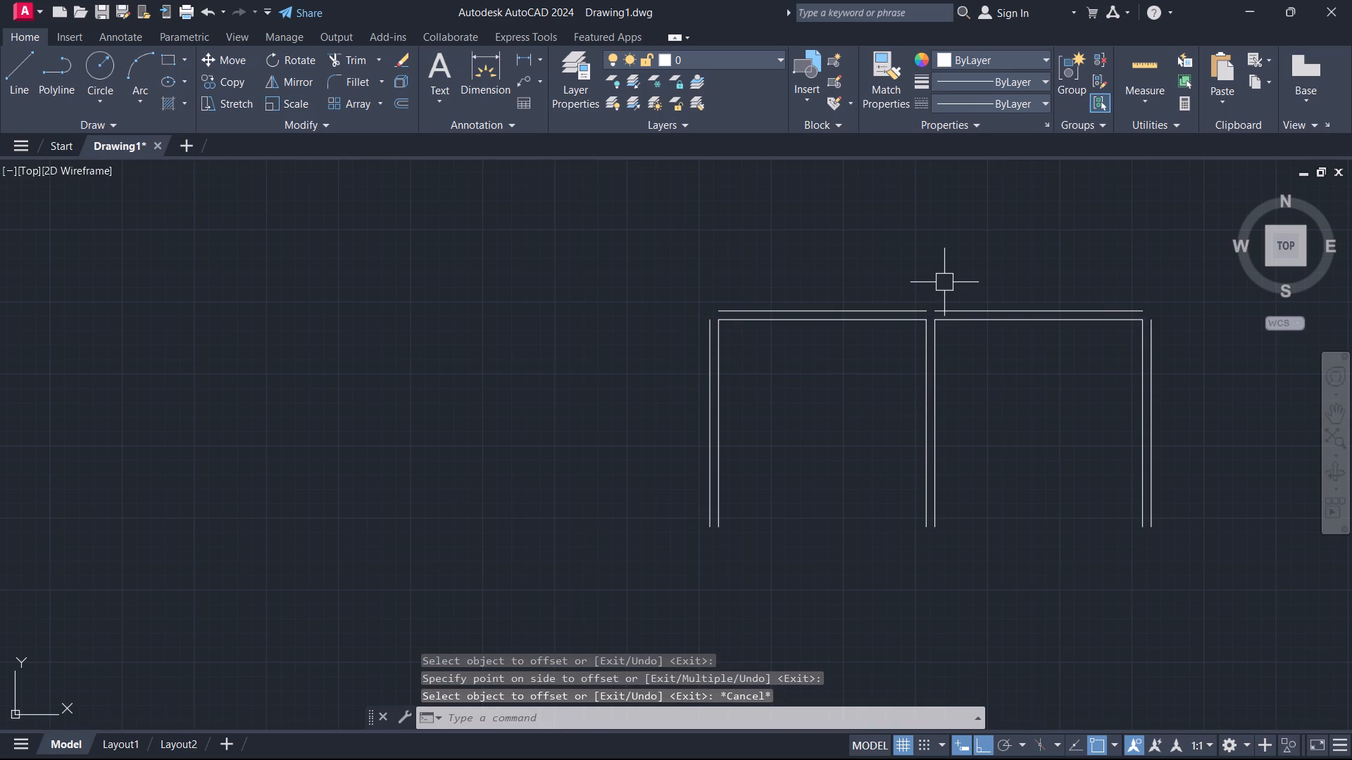
Delete the outer top line above the right bay.
scroll(944, 285, up, 2)
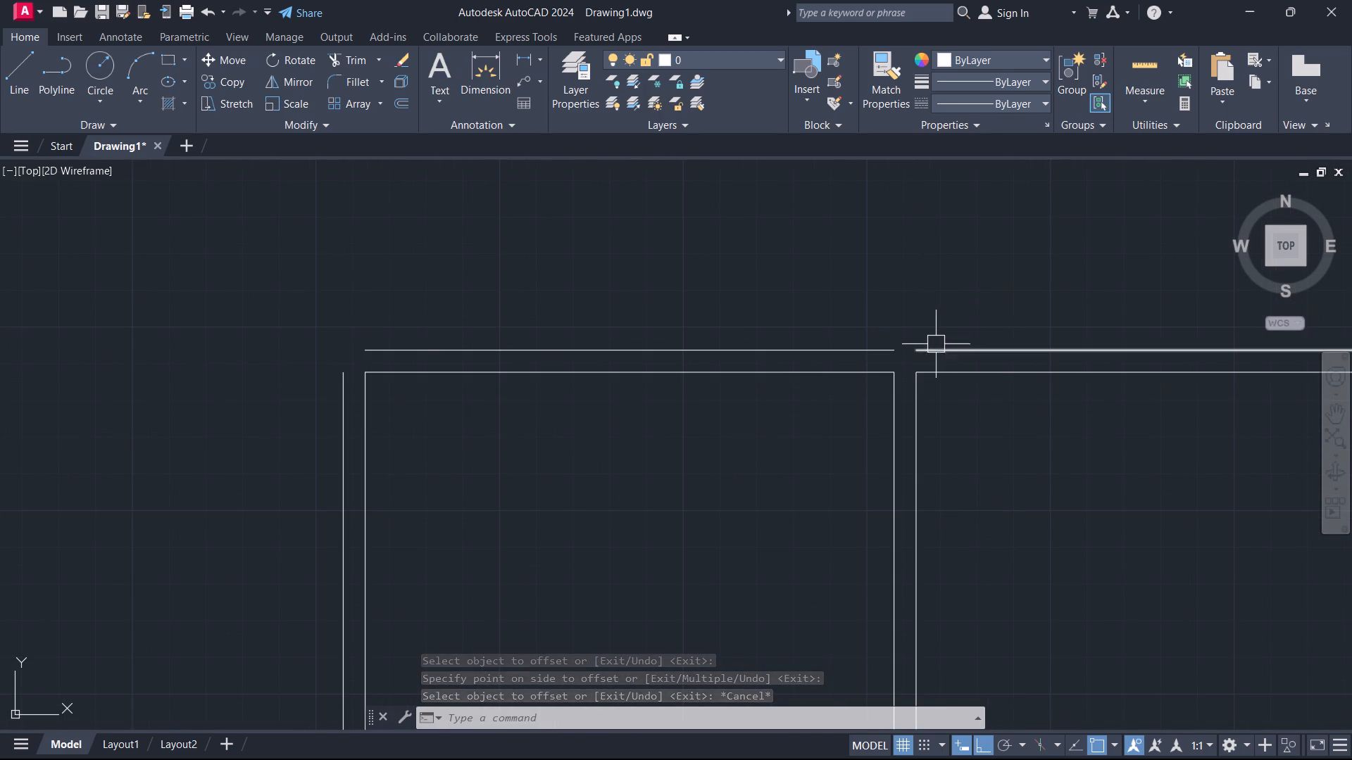
click(935, 345)
key(Delete)
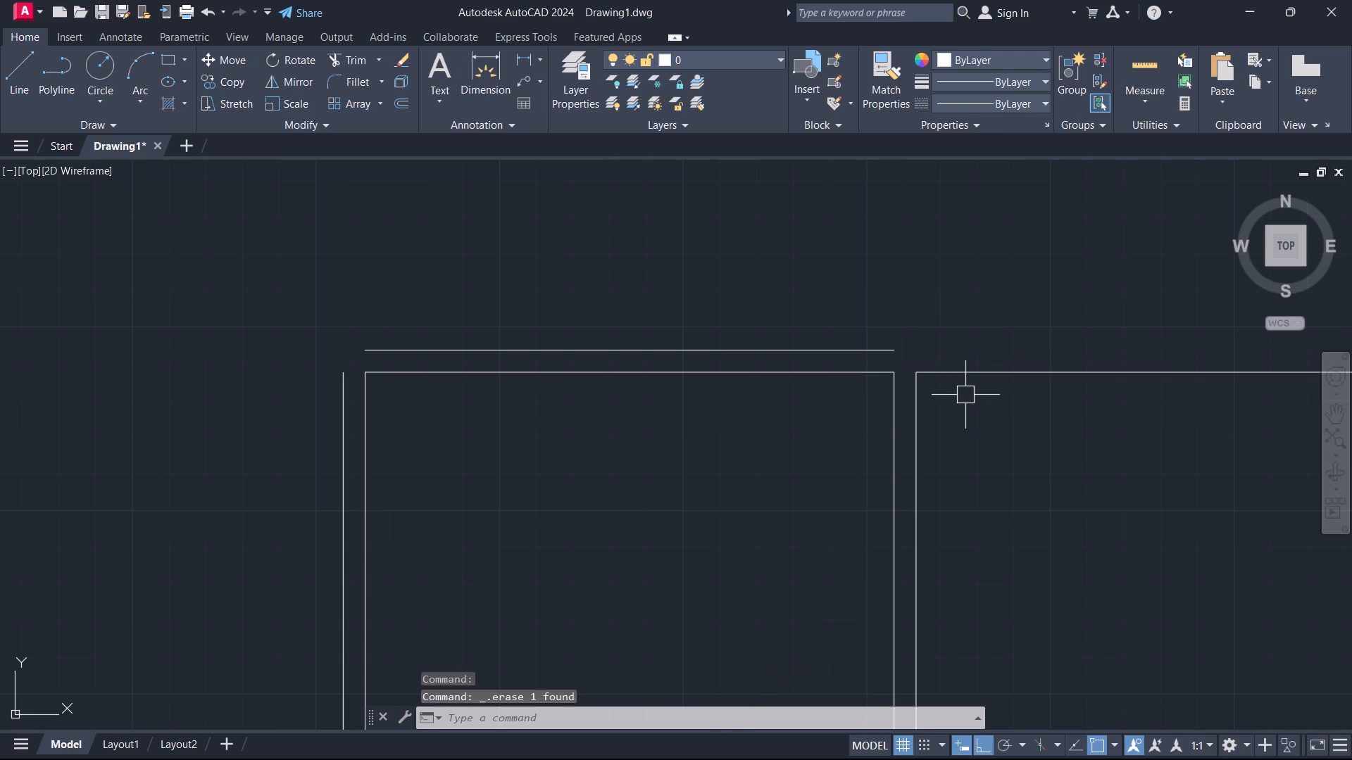
Fillet the remaining outer top line with the outermost right and left vertical lines to form square outer corners.
key(f)
key(space)
click(876, 343)
scroll(909, 390, down, 3)
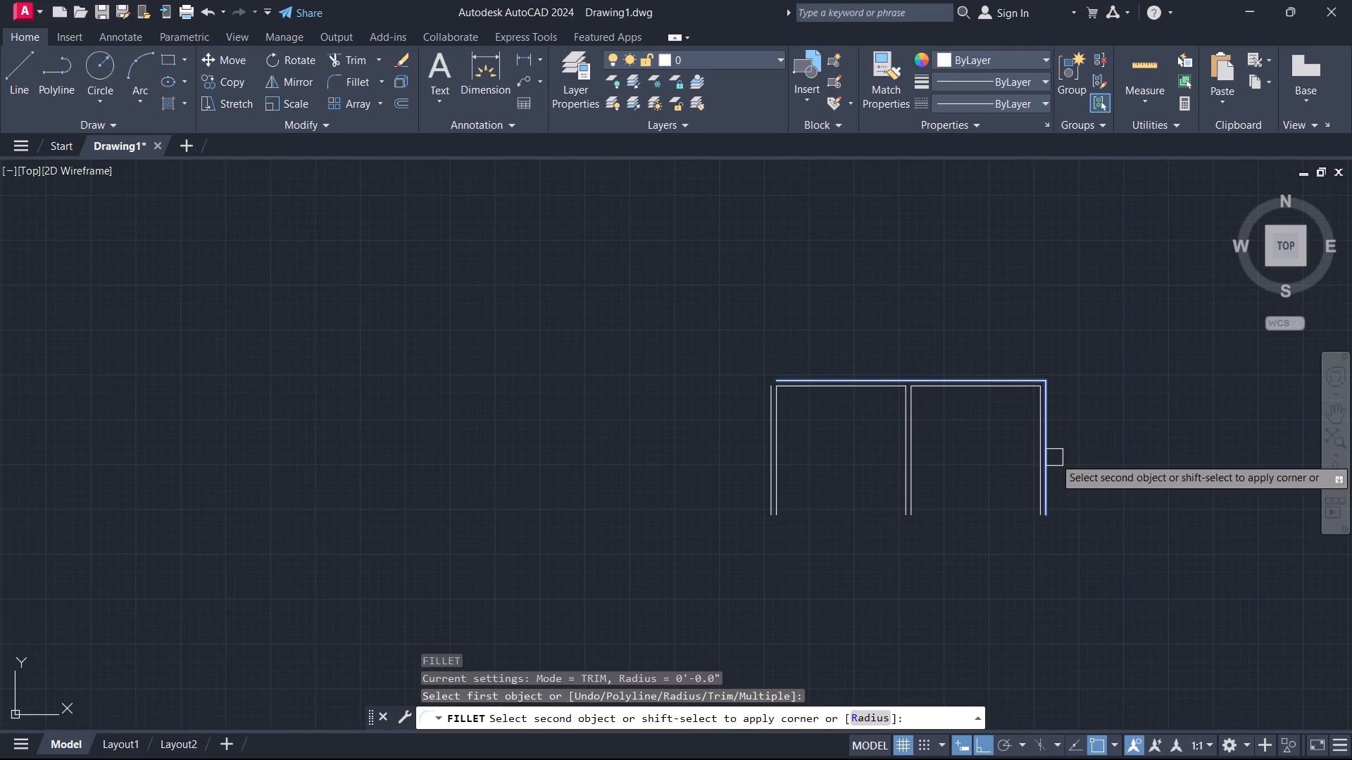
scroll(1047, 441, up, 2)
click(1047, 441)
key(Escape)
key(space)
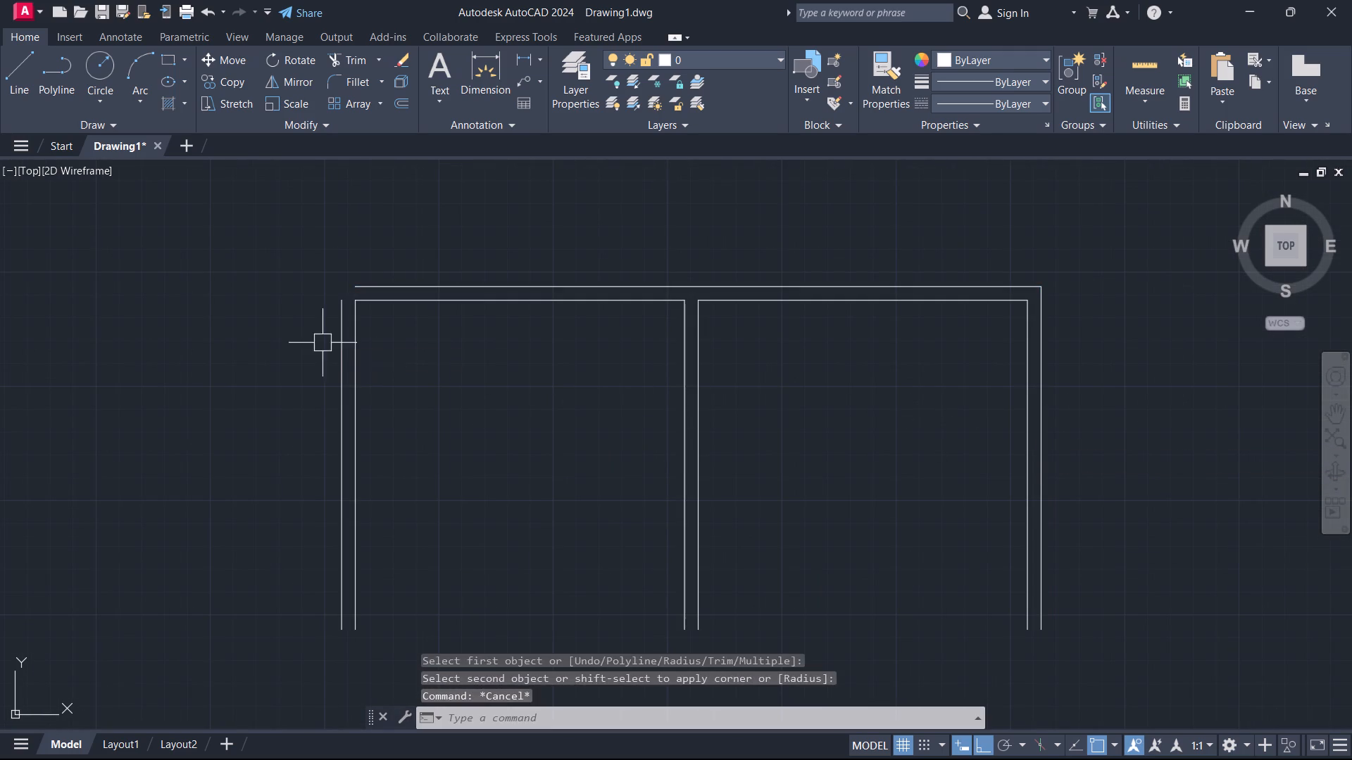
click(333, 360)
click(371, 281)
key(Escape)
Draw a horizontal line closing the bottom of the left bay between its two inner wall faces.
scroll(418, 403, down, 2)
middle_drag(447, 430, 529, 322)
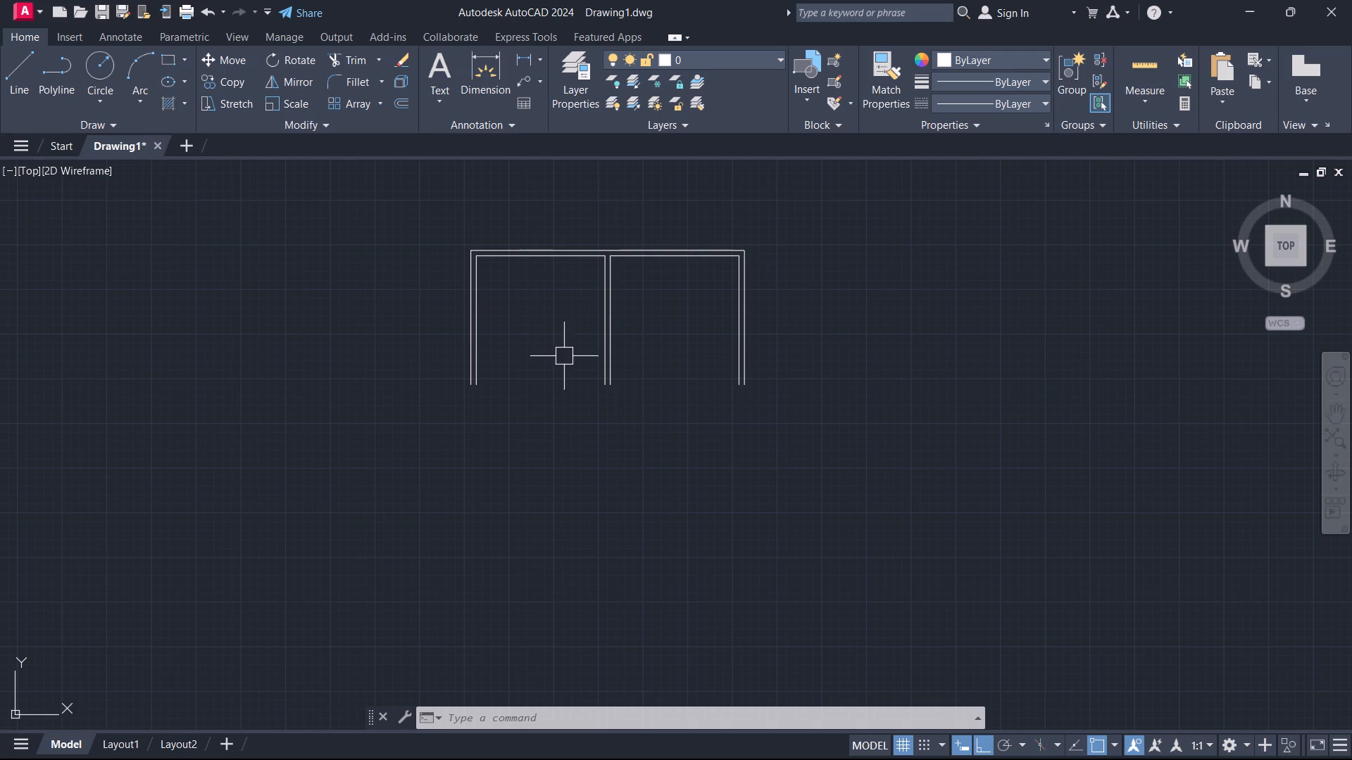
text(L)
key(space)
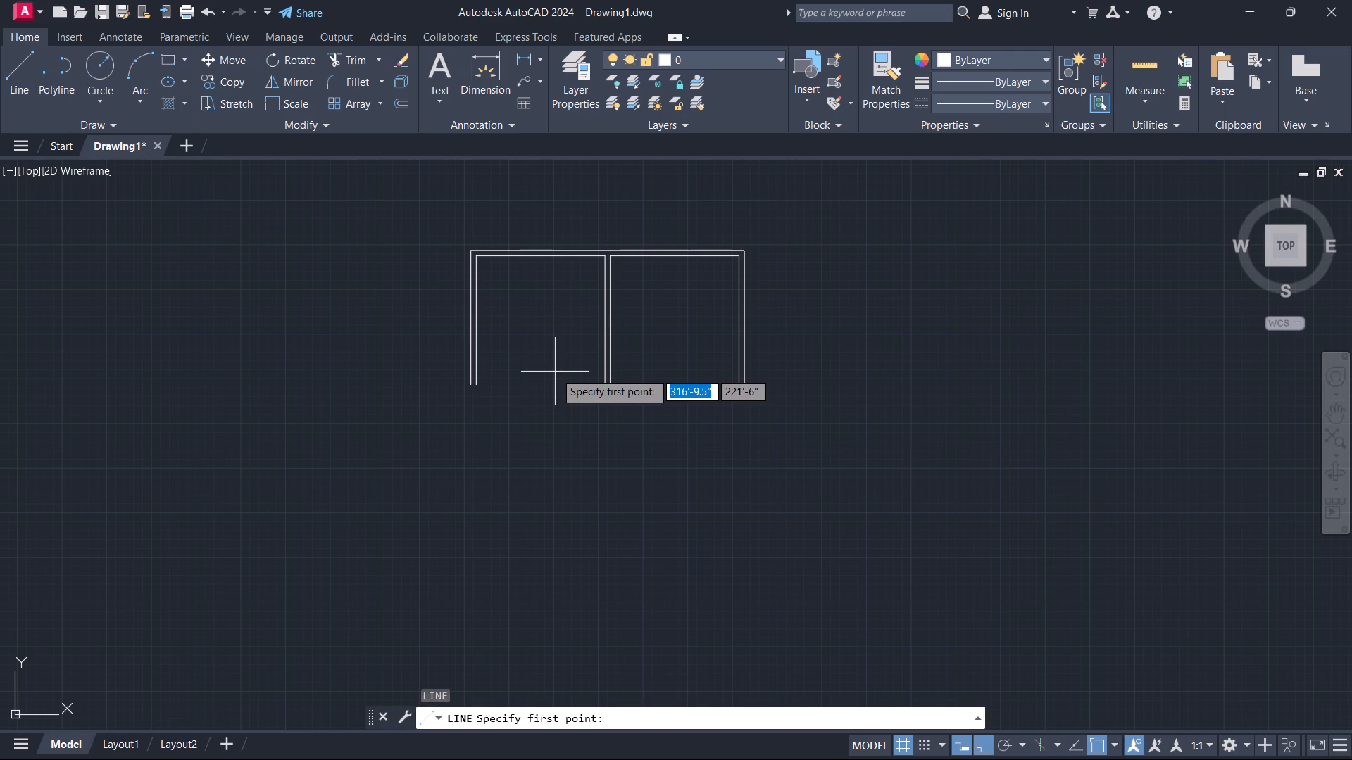
scroll(530, 367, up, 2)
scroll(472, 394, up, 1)
click(342, 417)
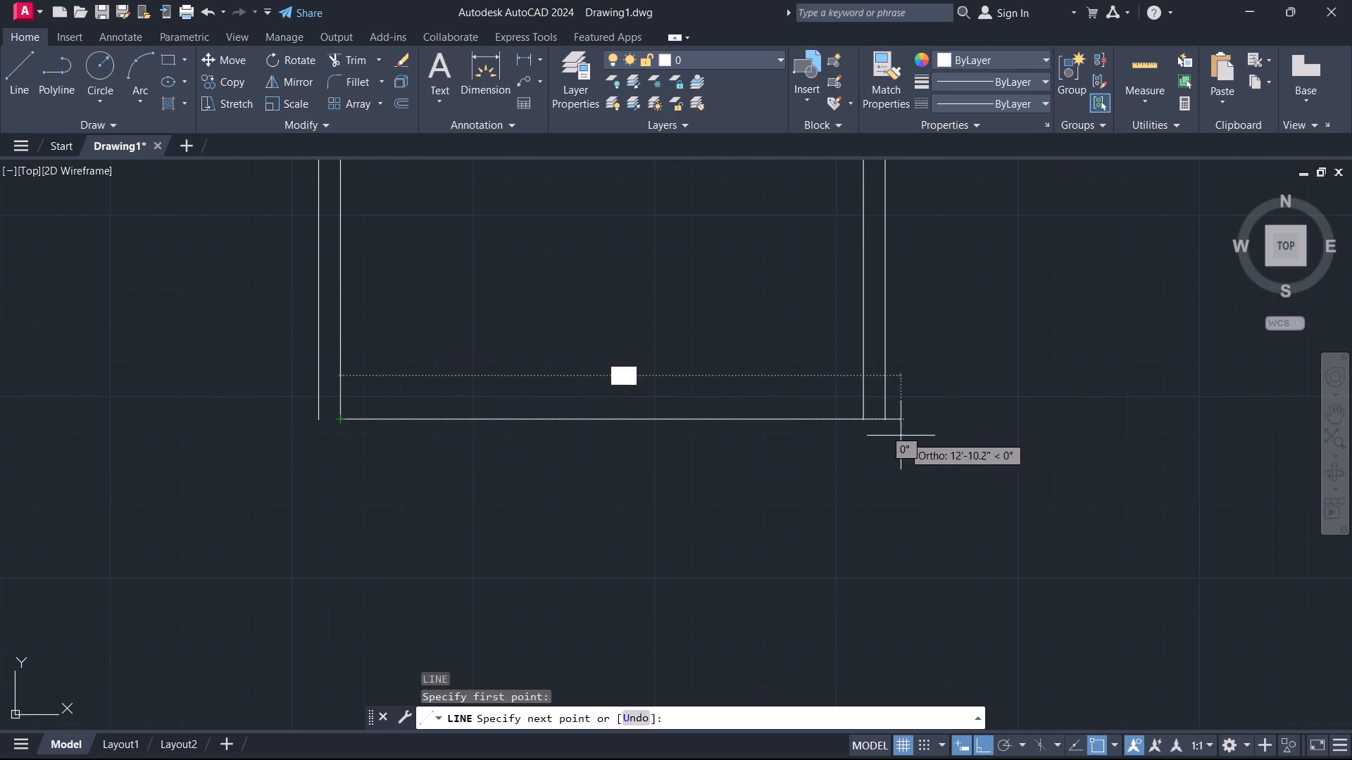
click(857, 422)
key(Escape)
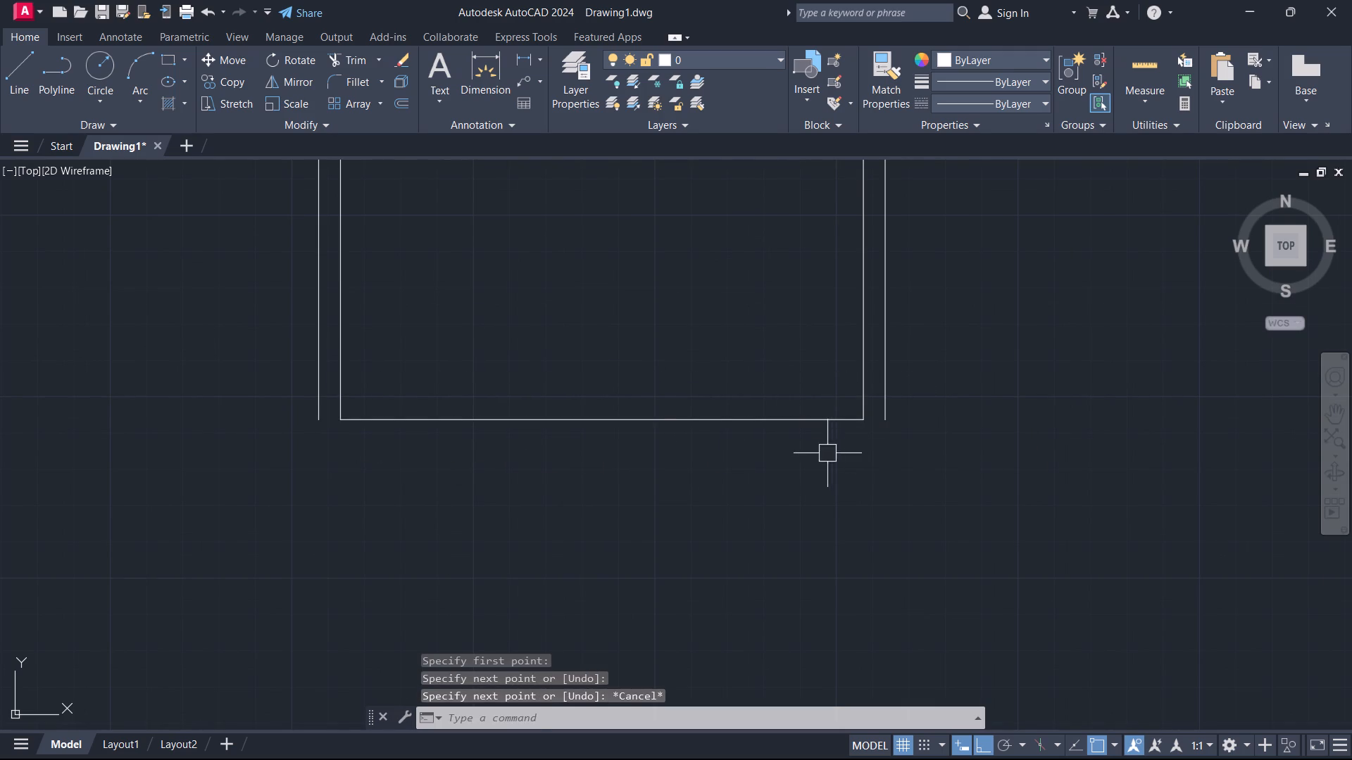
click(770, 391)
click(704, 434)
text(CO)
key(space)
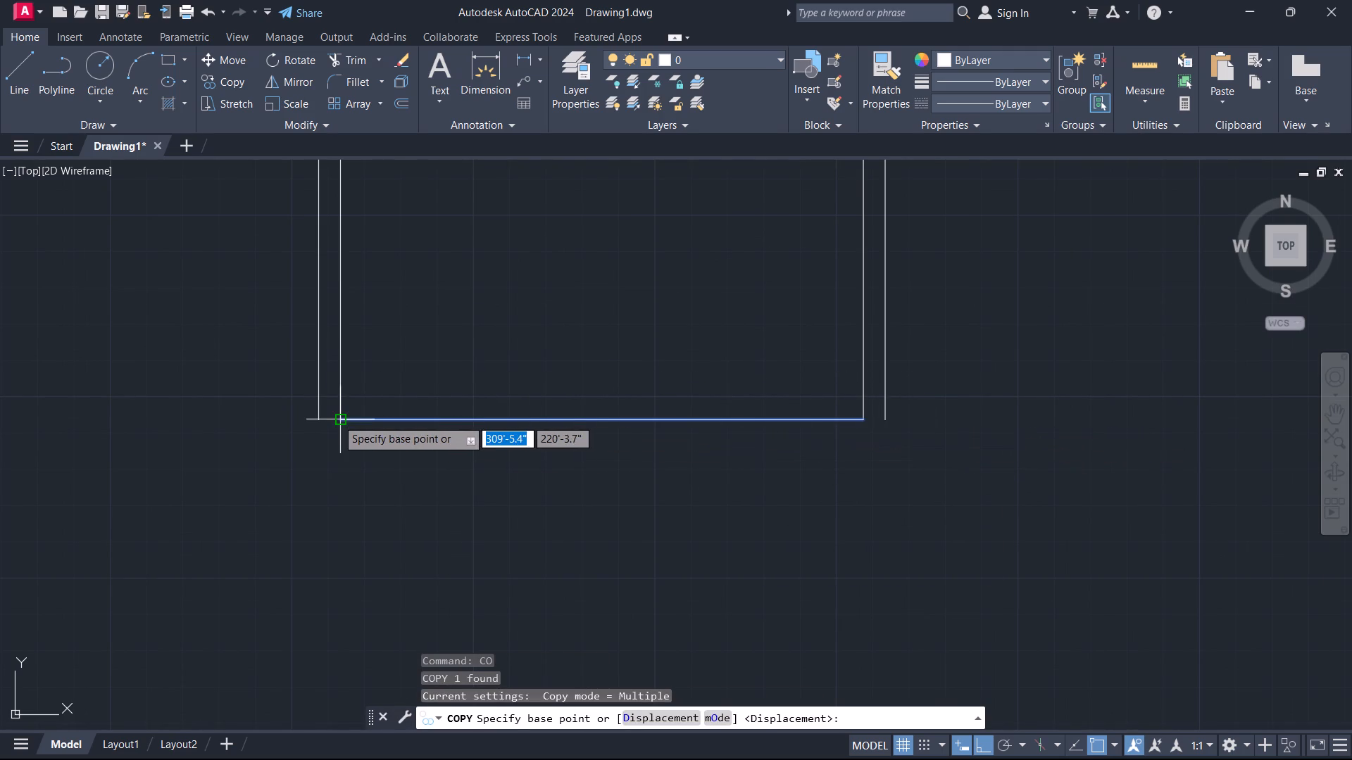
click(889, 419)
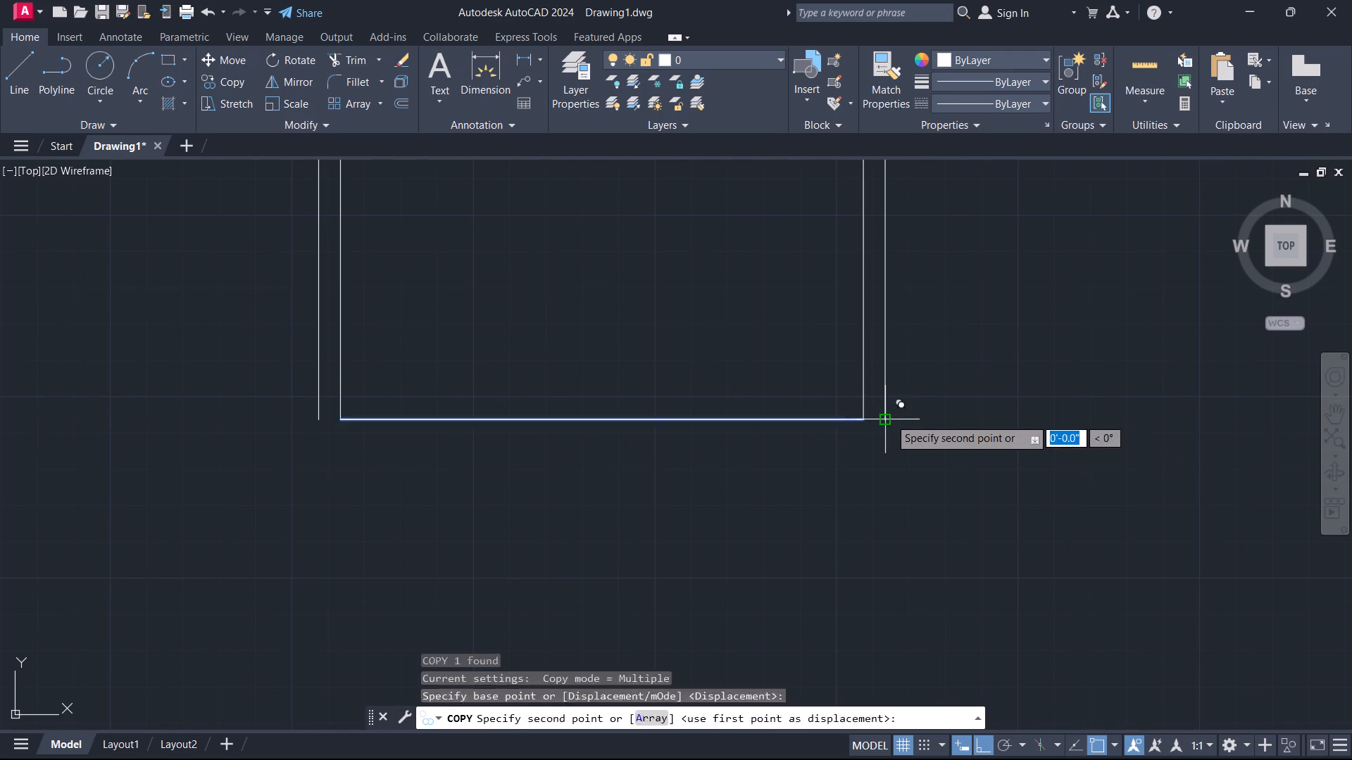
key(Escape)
Copy the left bay's bottom line across the shared wall to close the bottom of the right bay.
click(517, 425)
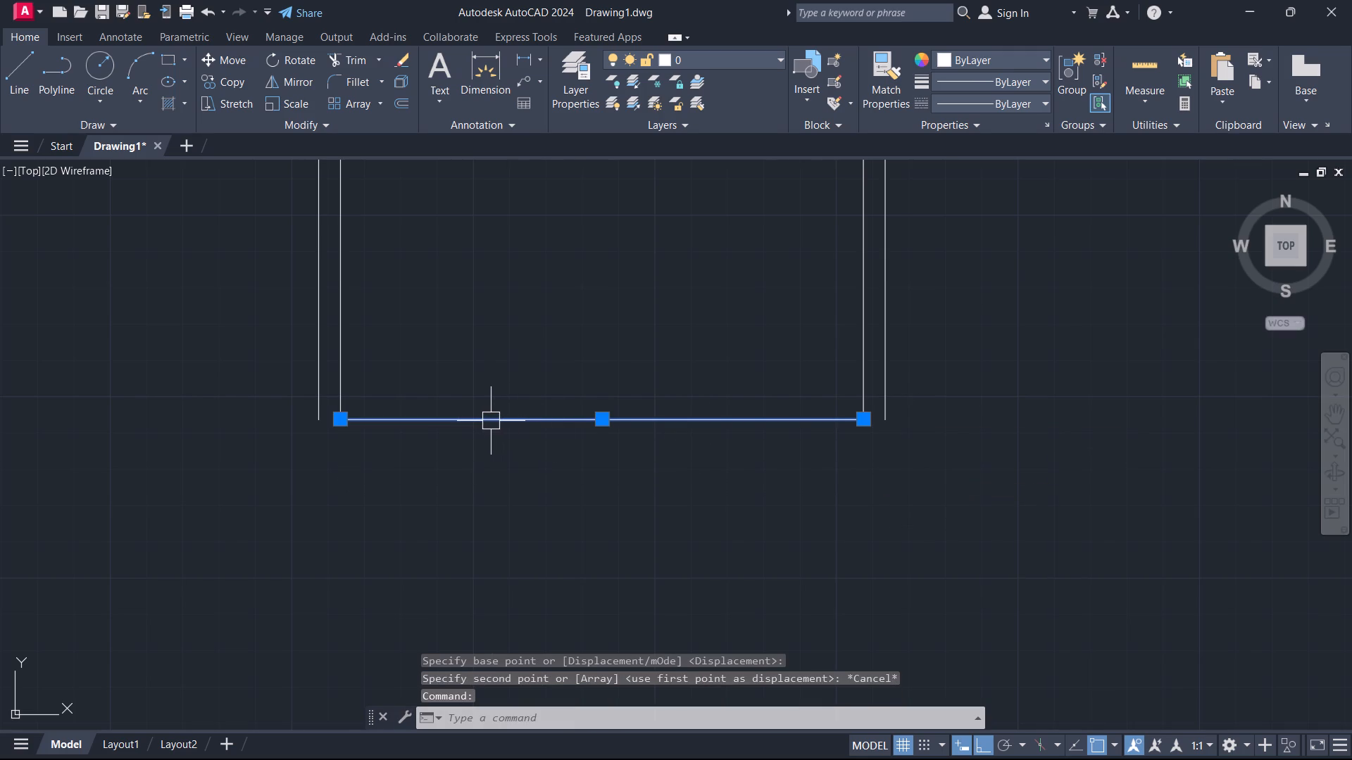
text(CO)
key(space)
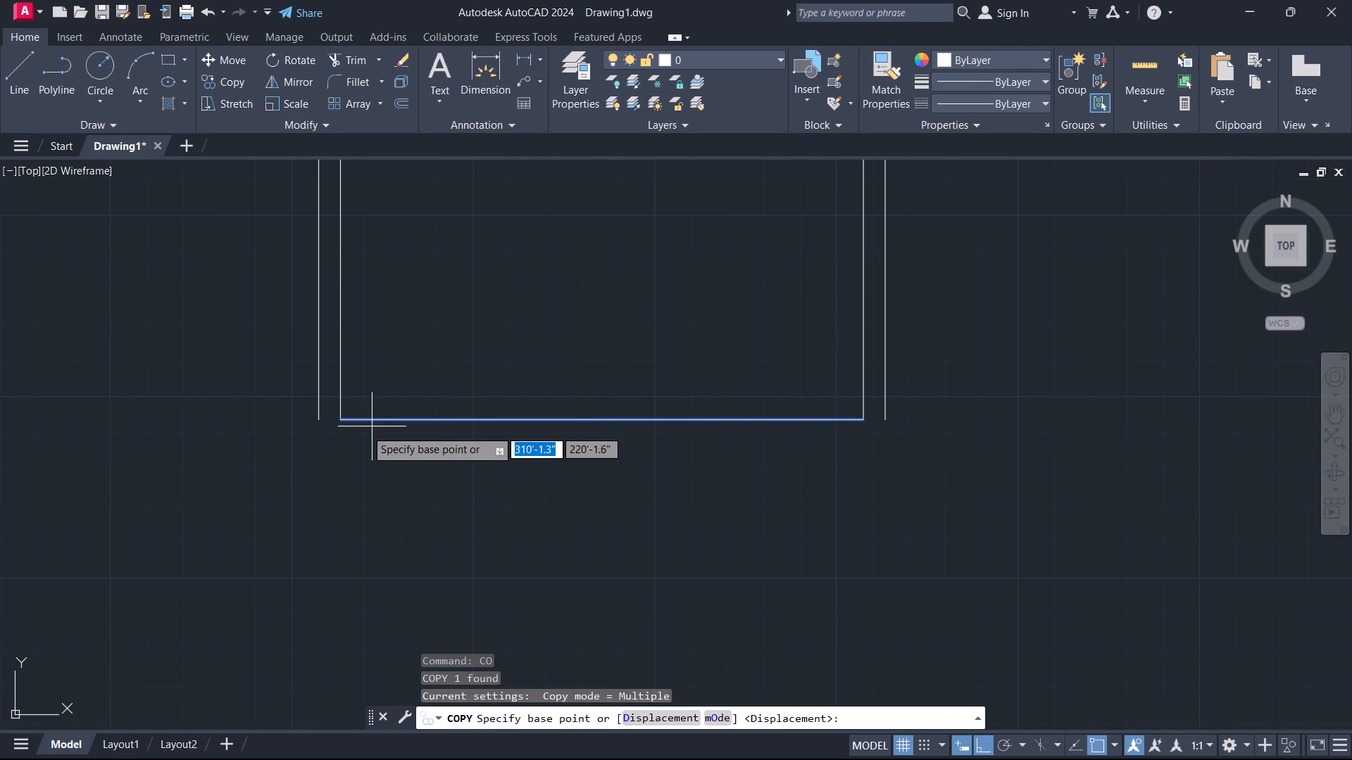
click(342, 422)
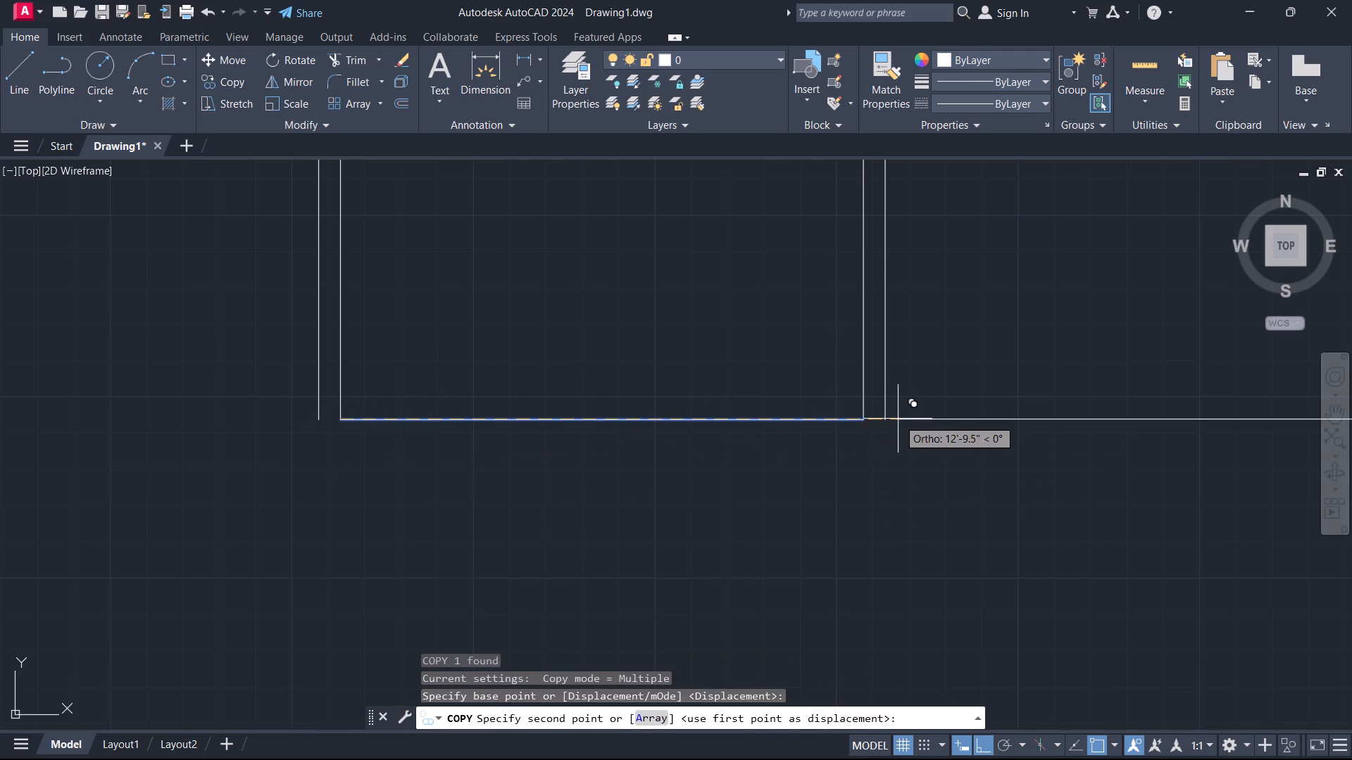
click(891, 420)
key(Escape)
Offset the left bay's bottom line 6" downward to give the wall its second face.
scroll(830, 495, down, 3)
middle_drag(763, 517, 815, 515)
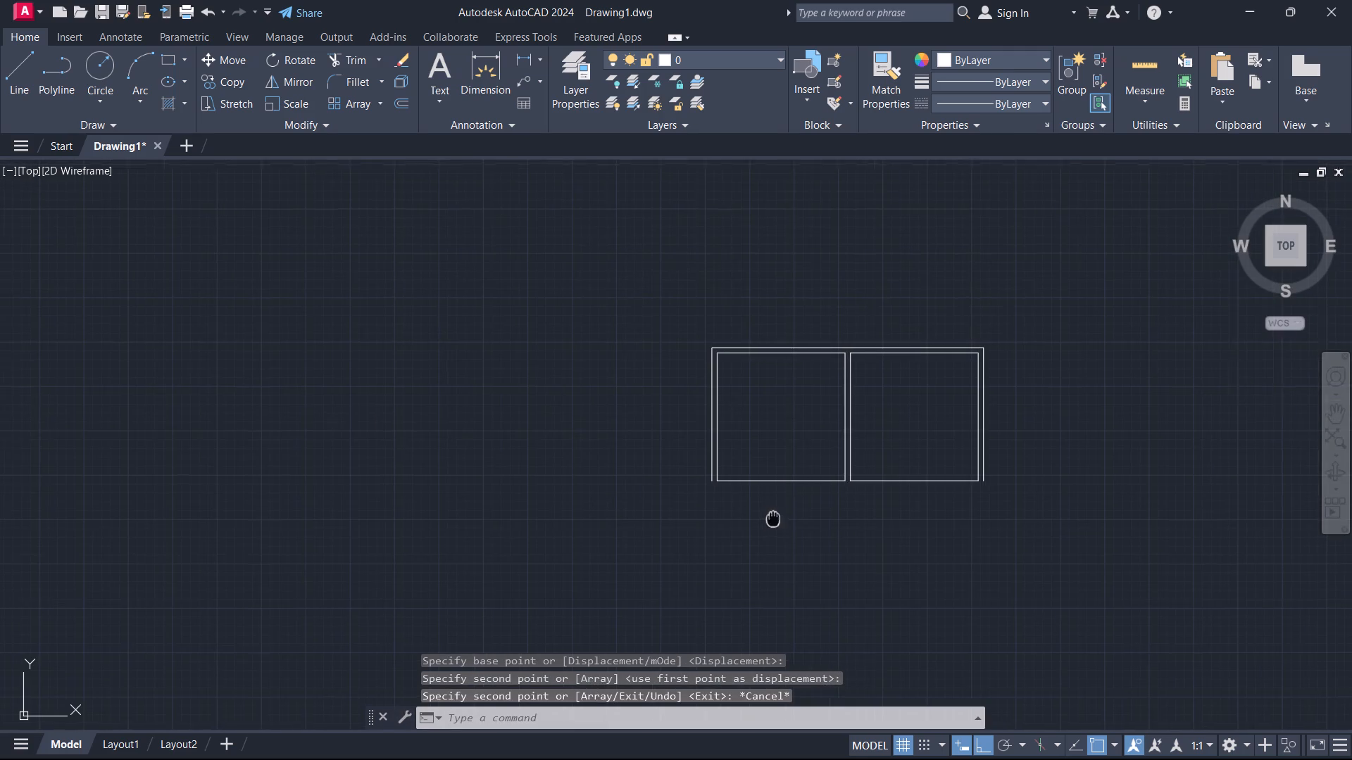
middle_drag(815, 515, 922, 495)
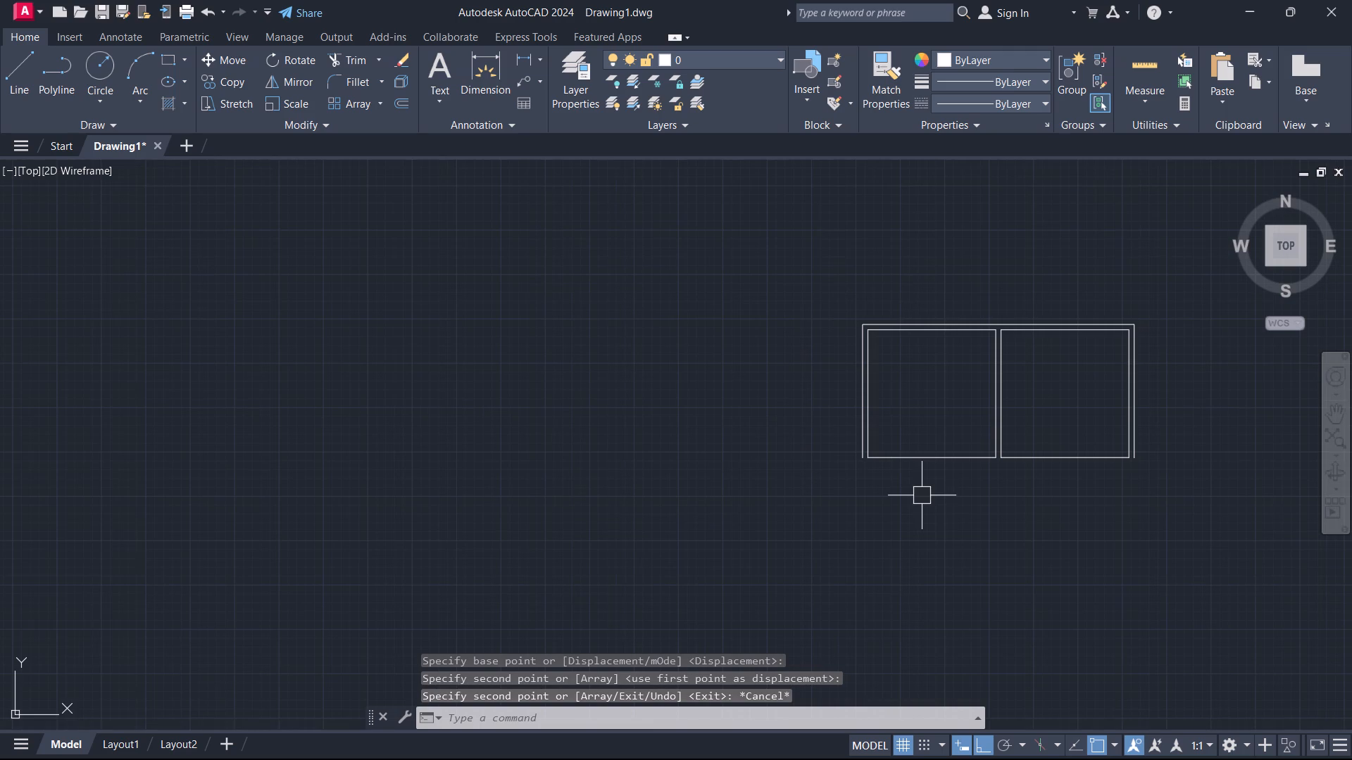
text(O)
key(space)
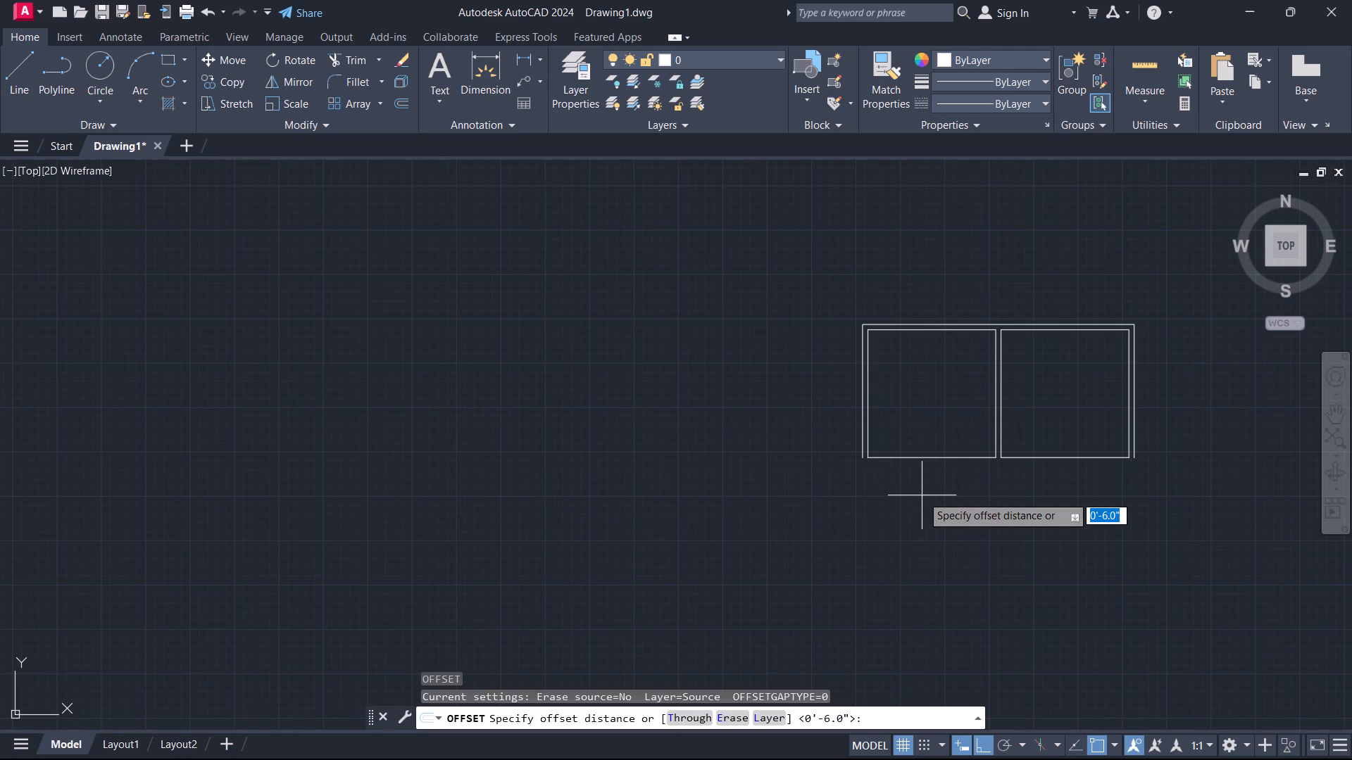
key(6)
key(Return)
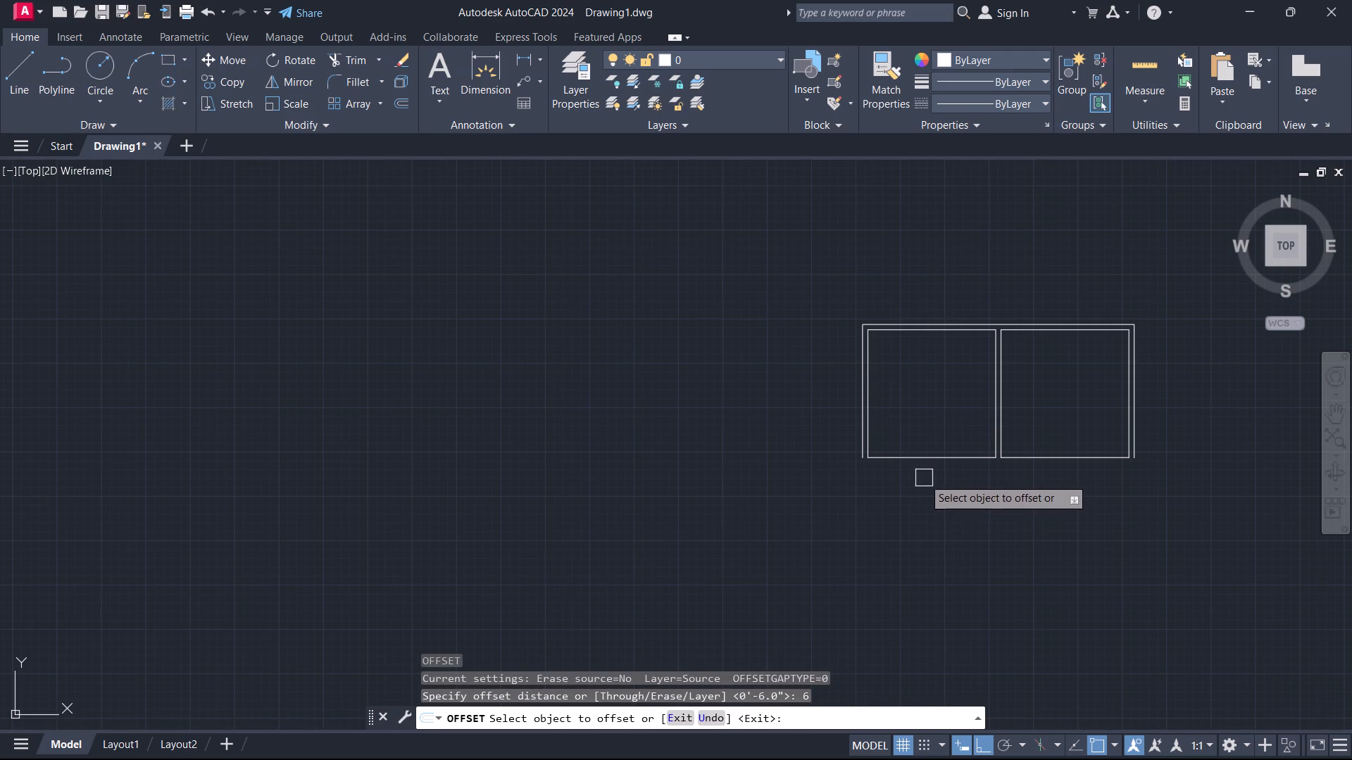
click(927, 461)
click(922, 496)
key(Escape)
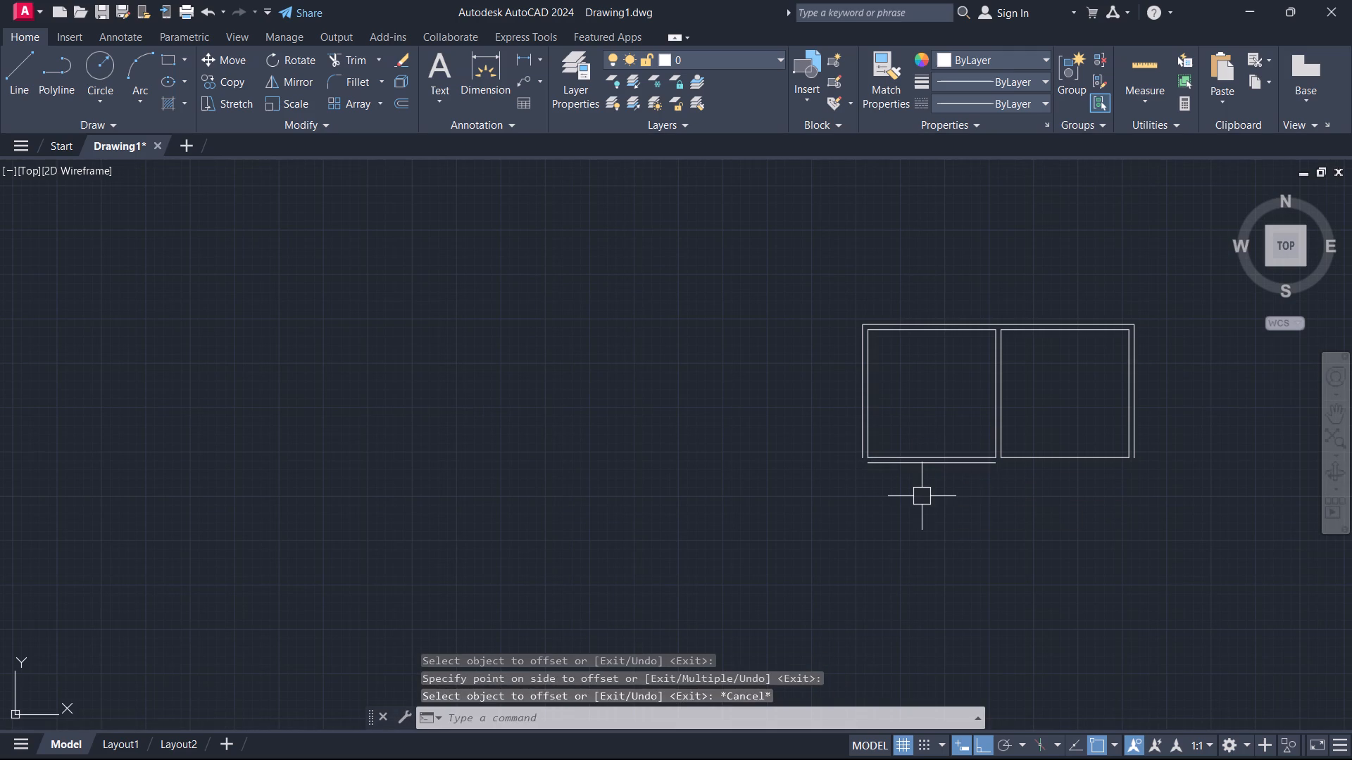
Offset the lower face of the left bay's bottom wall 4'6" downward.
text(O)
key(space)
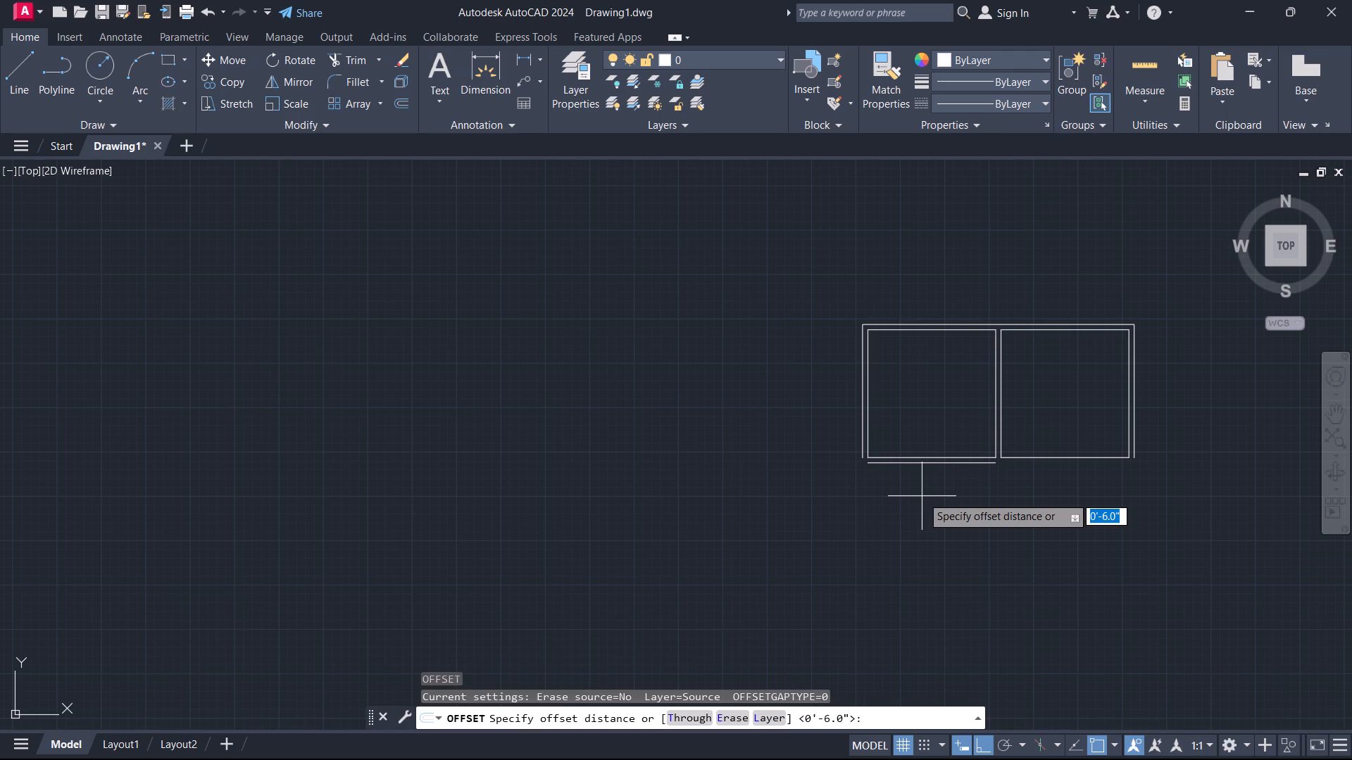
key(4)
text('6)
key(Return)
scroll(934, 469, up, 4)
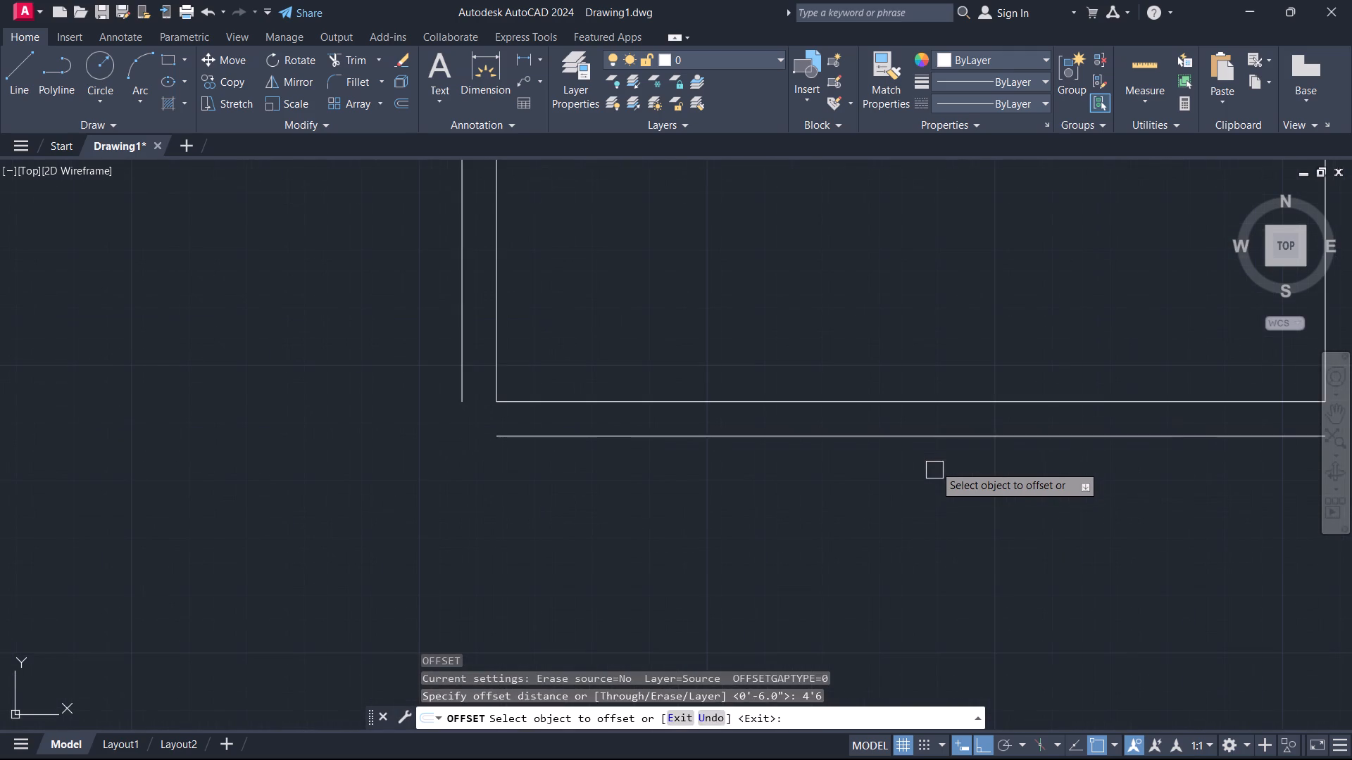
click(937, 431)
click(929, 481)
key(Escape)
Offset the lowest horizontal line 6" downward to form the second cross wall below the left bay.
scroll(929, 481, down, 3)
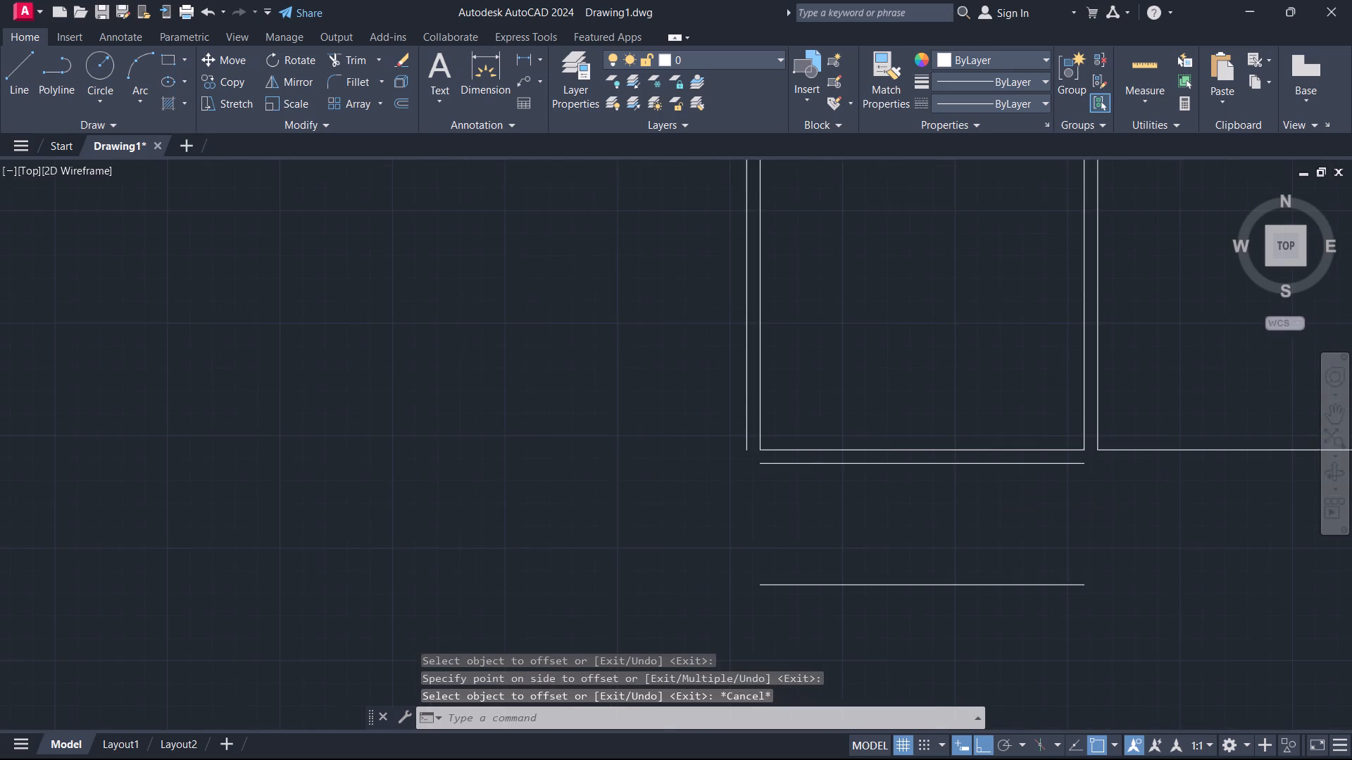
text(O 6)
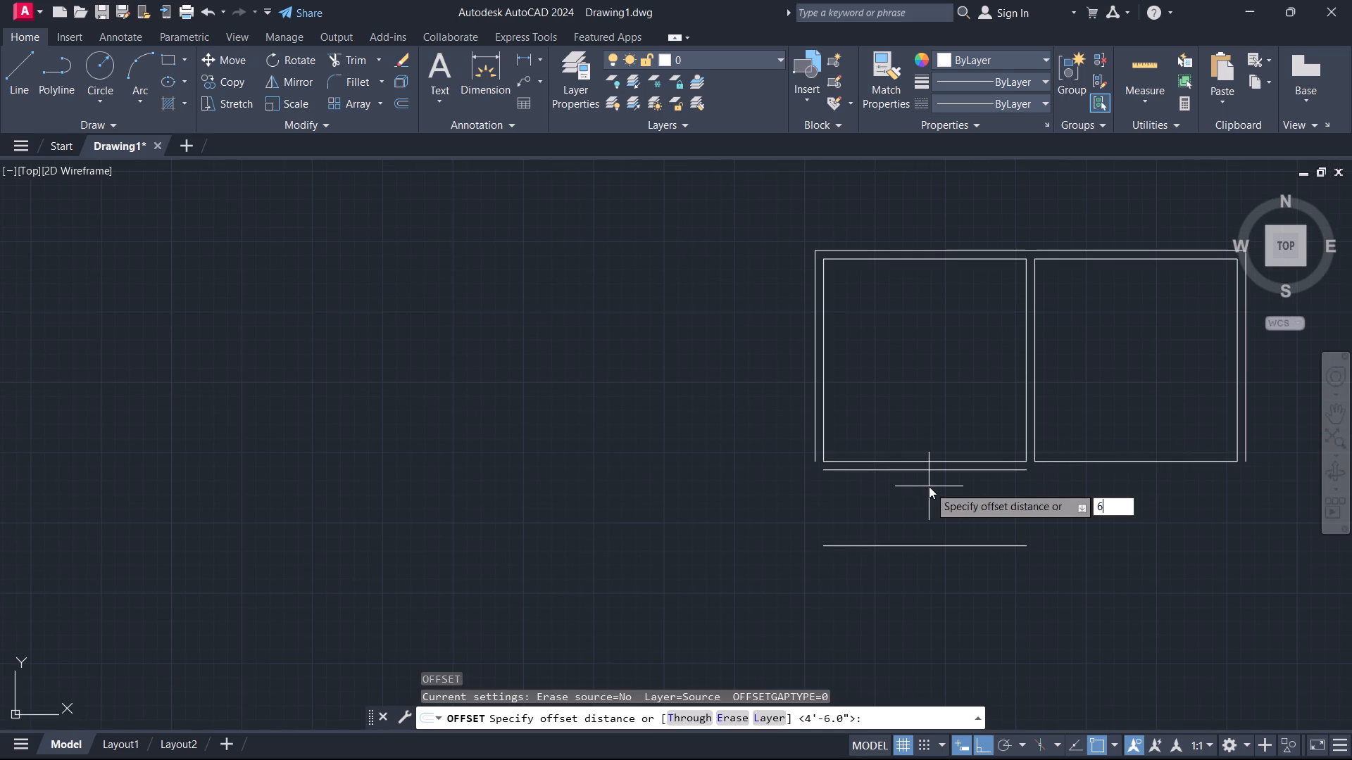
key(Return)
click(917, 545)
click(915, 576)
key(Escape)
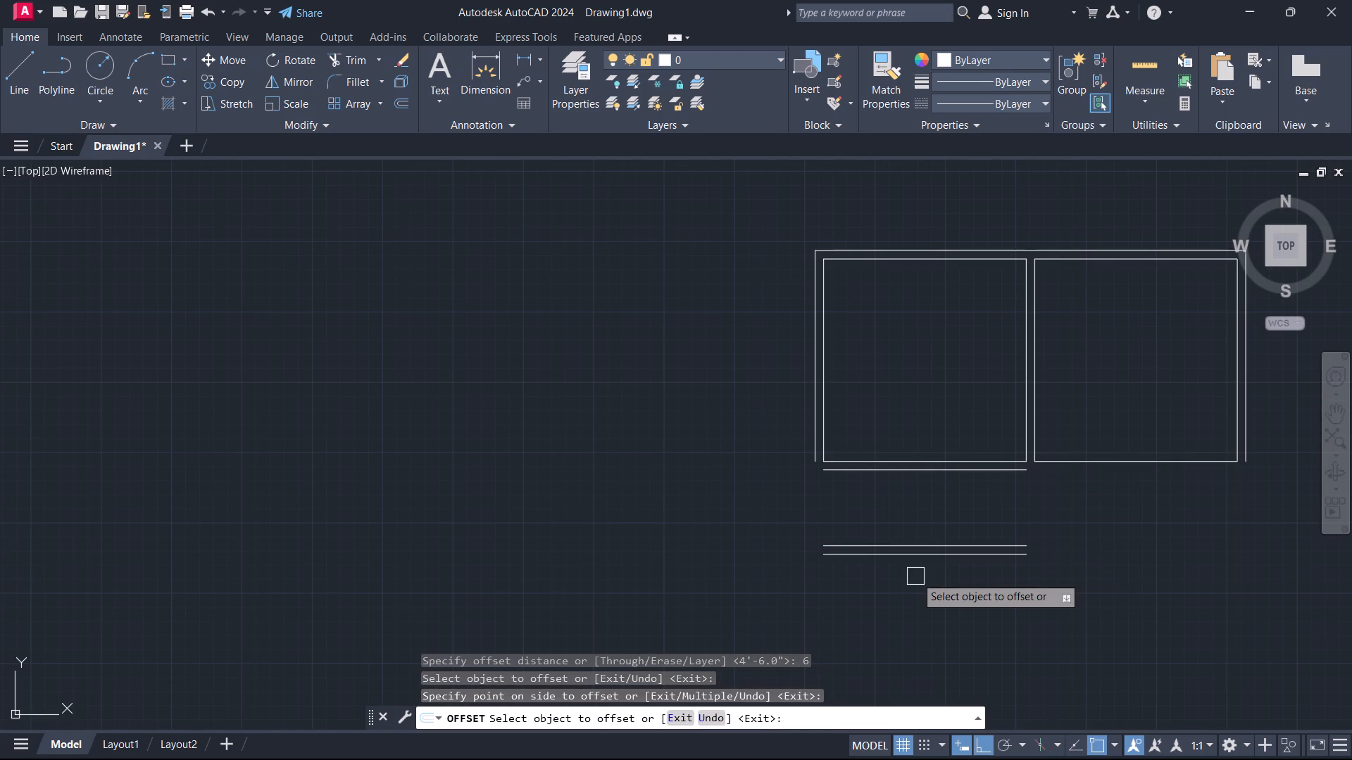
Offset the lower line of the second cross wall 11' downward.
key(space)
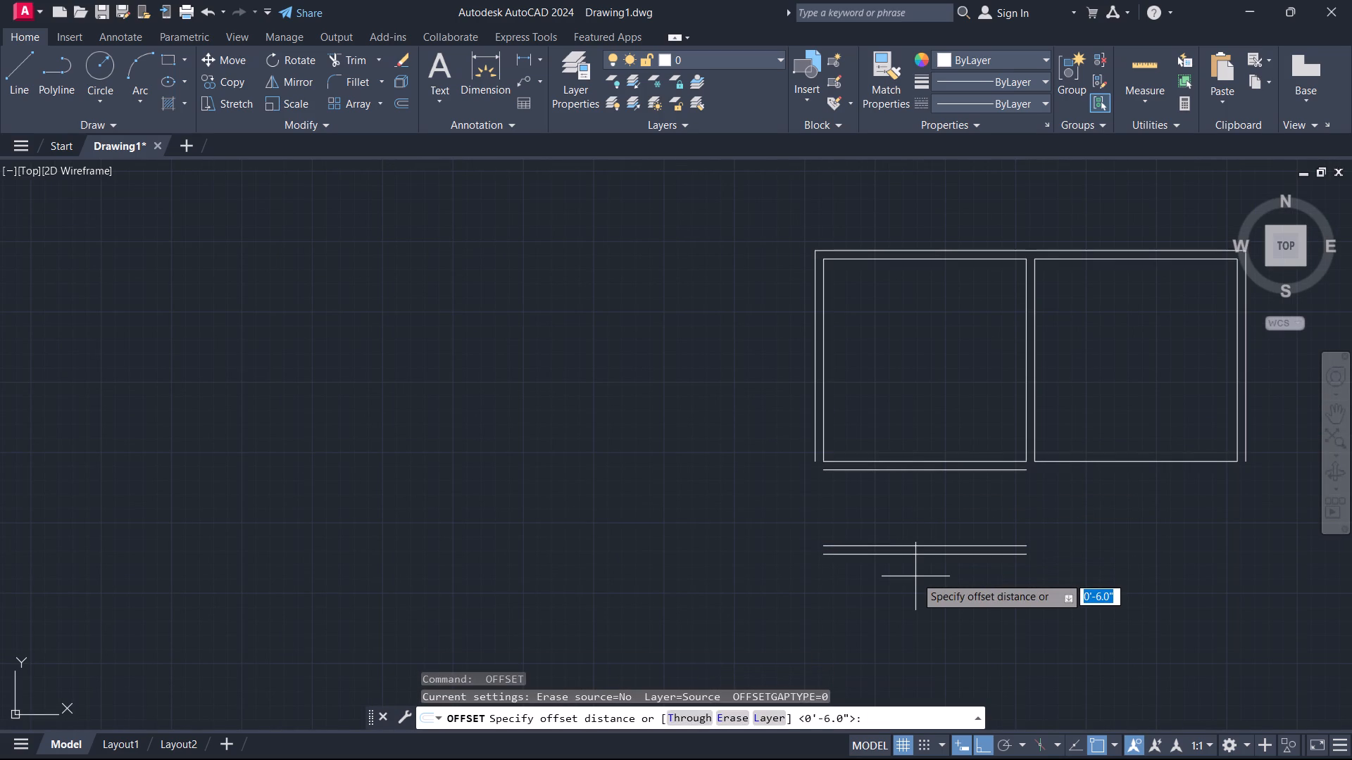
text(11')
key(Return)
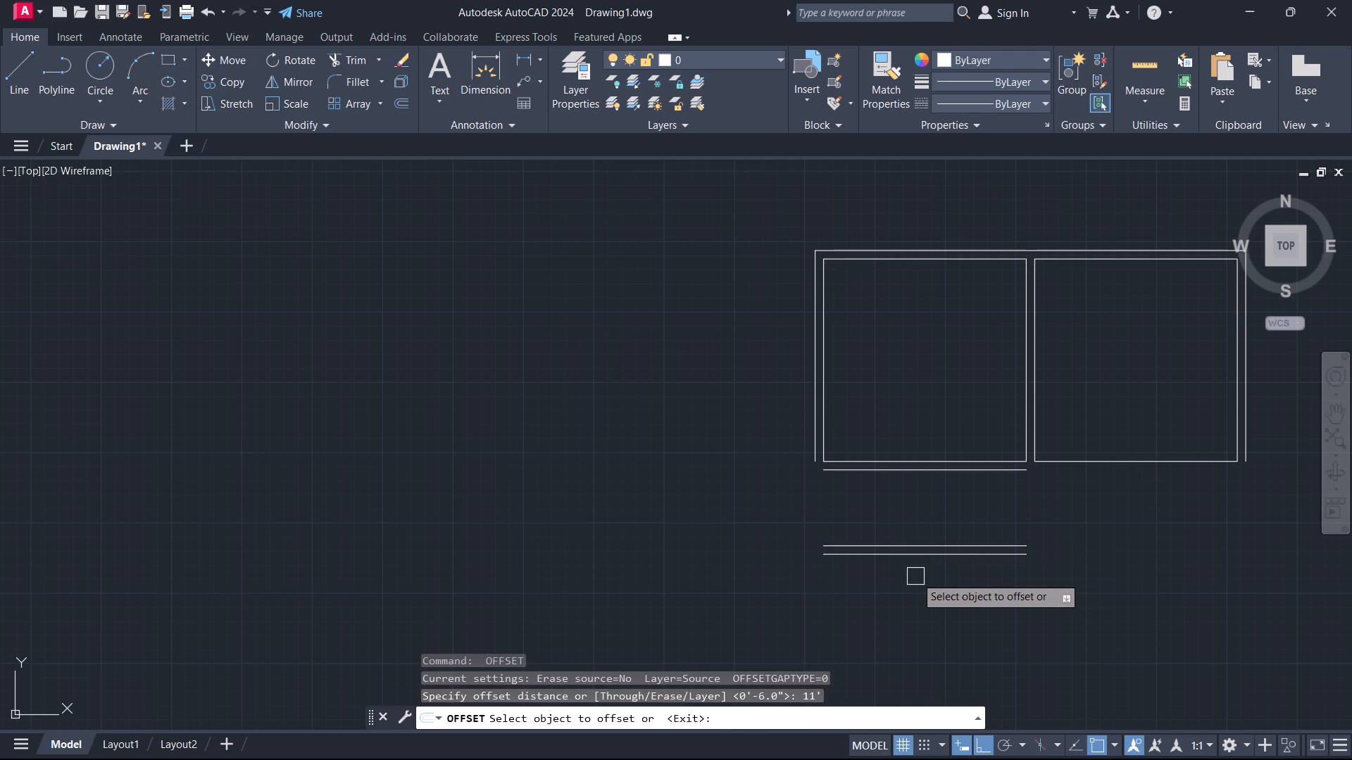
click(927, 558)
click(927, 614)
key(Escape)
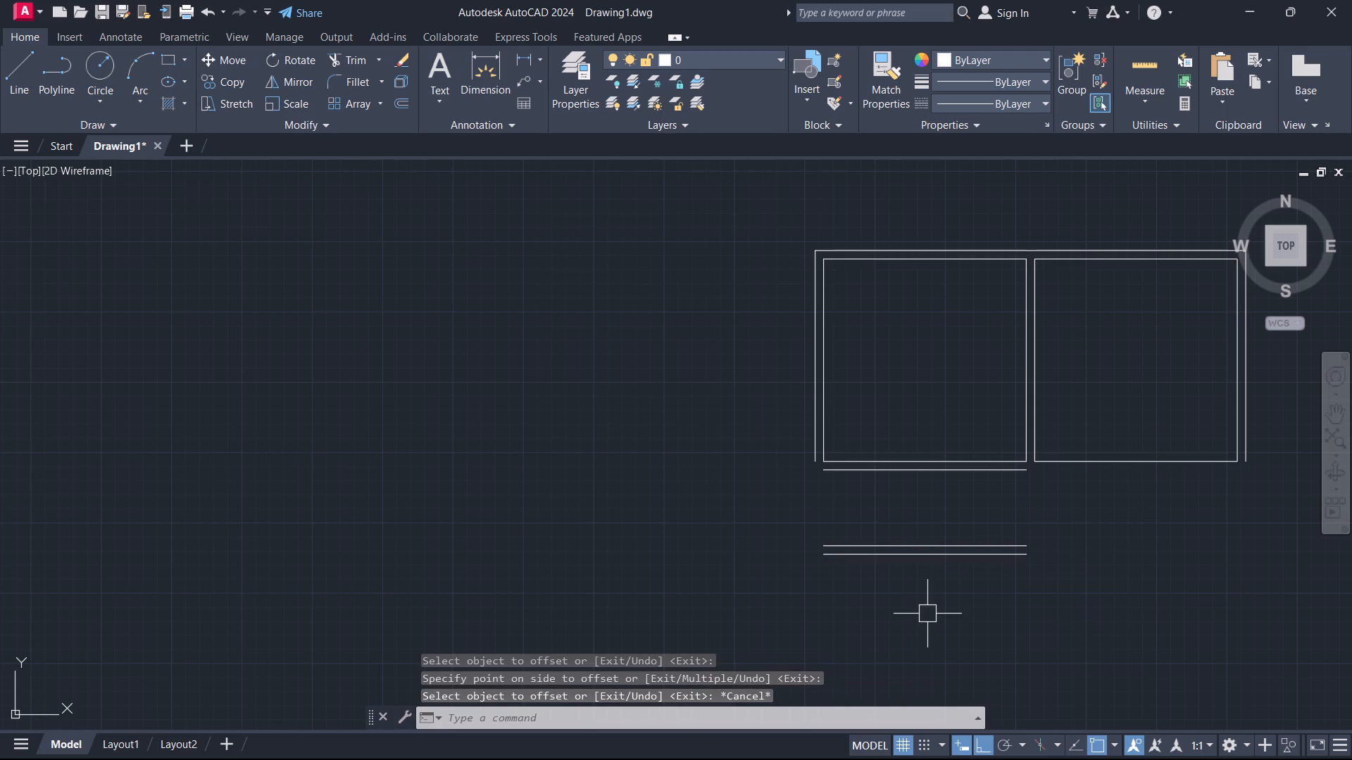
Offset the lowest horizontal line 6" downward to form the third cross wall.
key(space)
text(6)
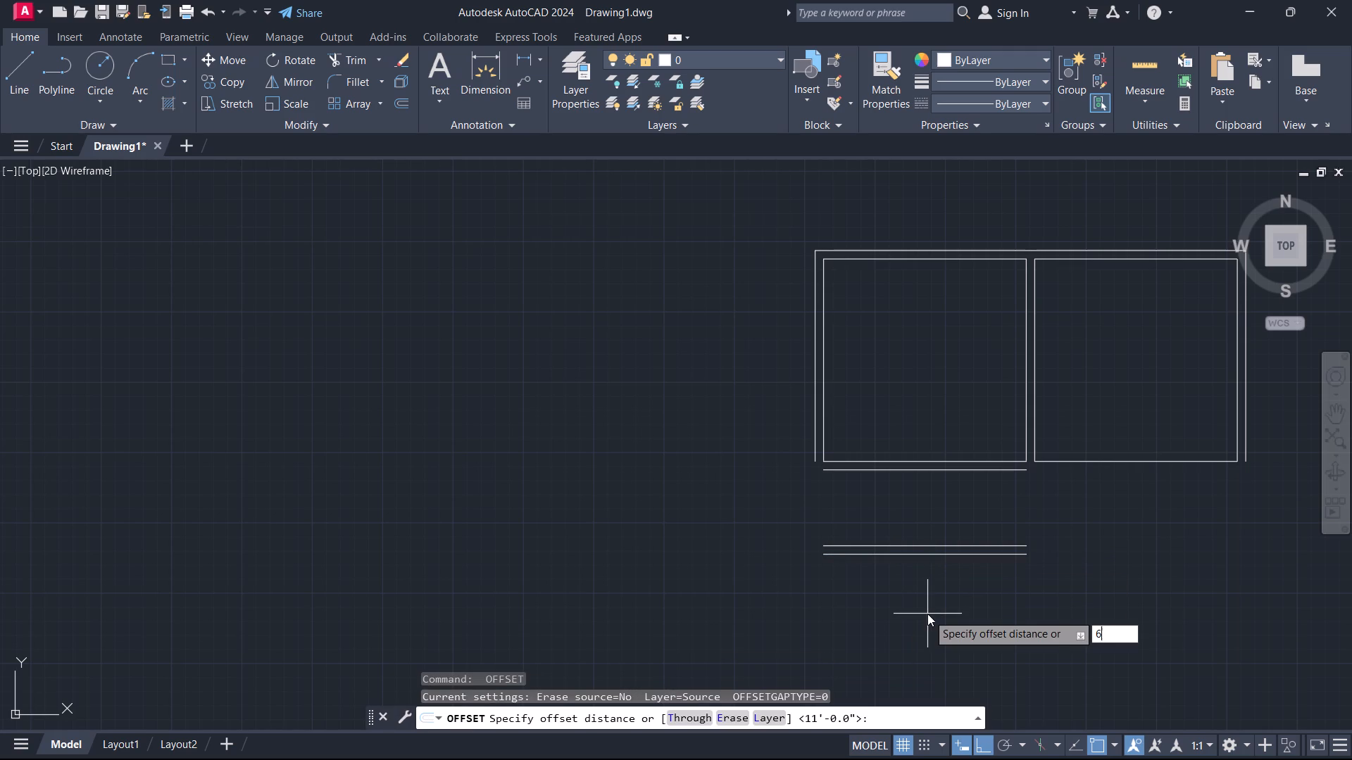
key(space)
scroll(930, 612, down, 4)
scroll(938, 634, up, 1)
click(939, 629)
click(937, 664)
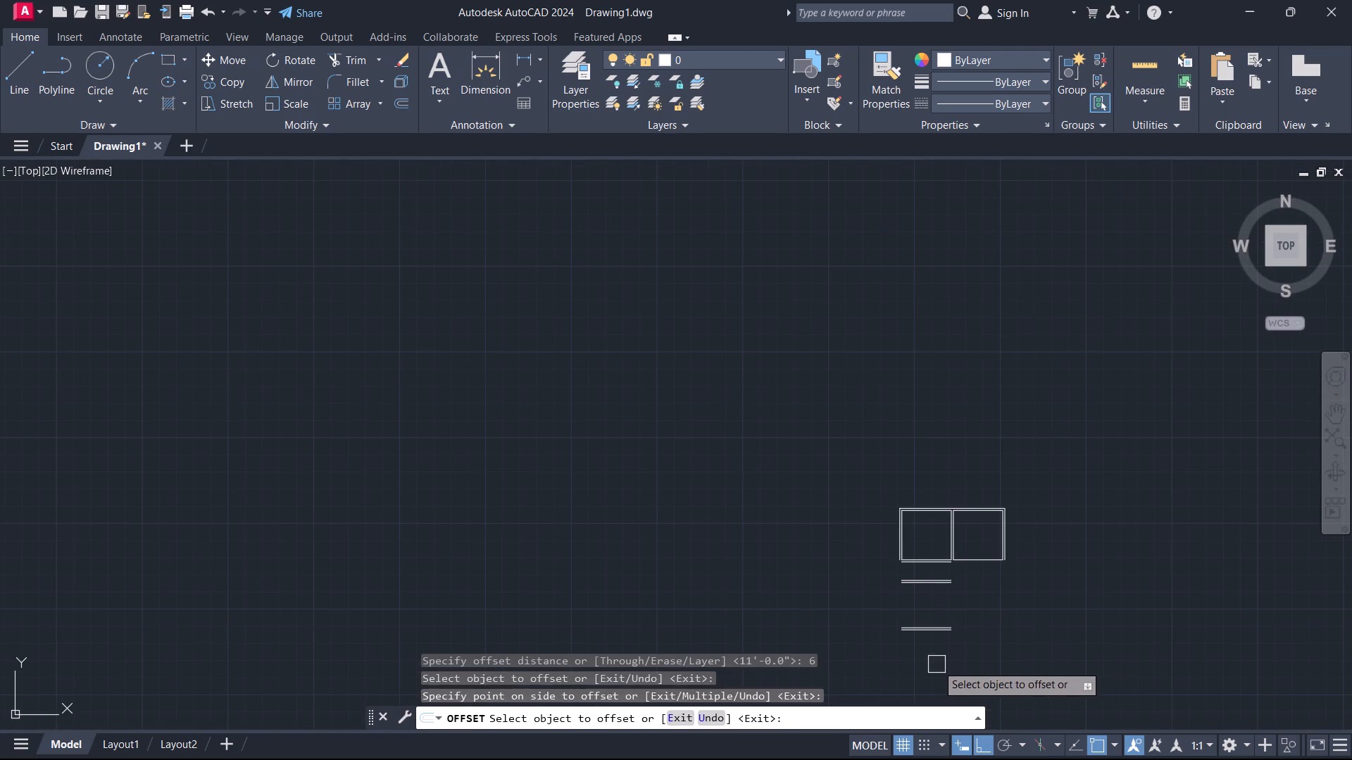
key(Escape)
Offset the lower line of the third cross wall 7' downward.
key(space)
scroll(937, 664, up, 1)
middle_drag(937, 664, 930, 540)
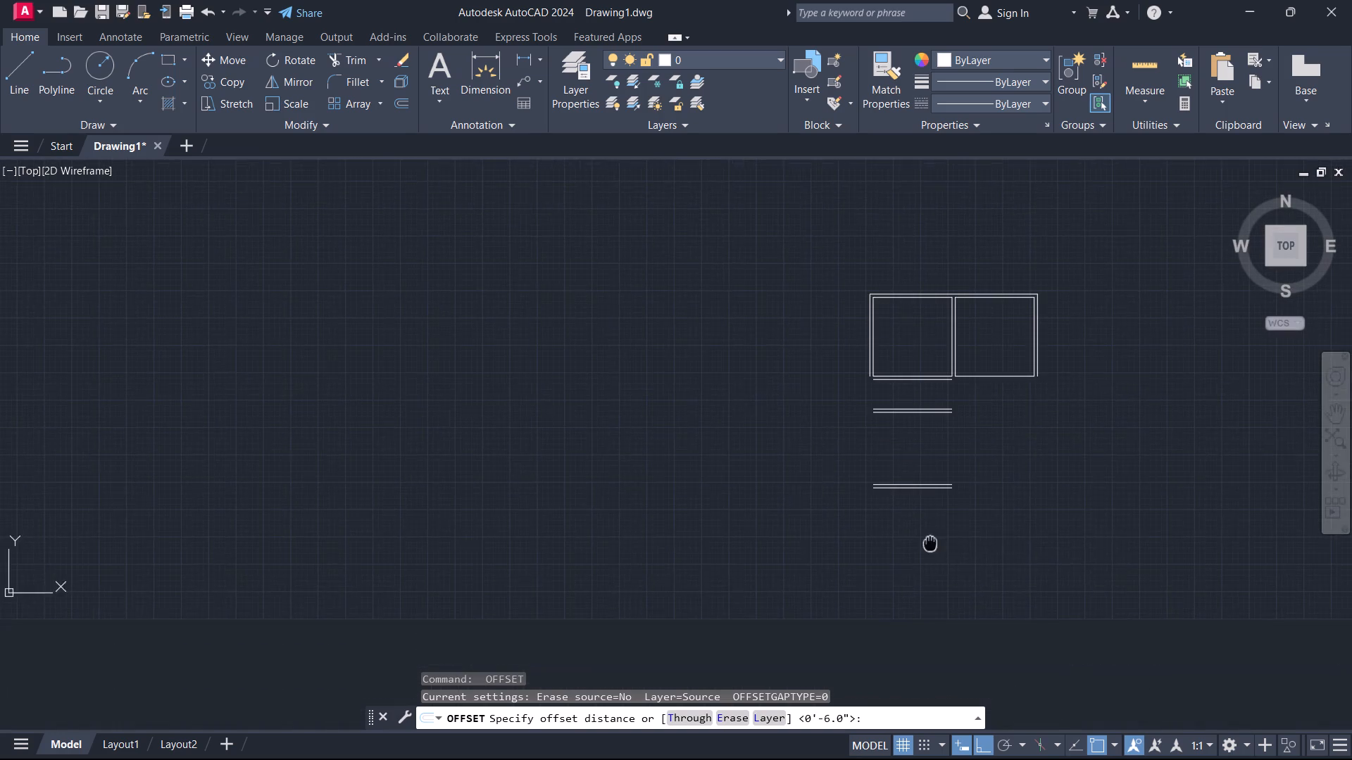
middle_drag(930, 540, 931, 539)
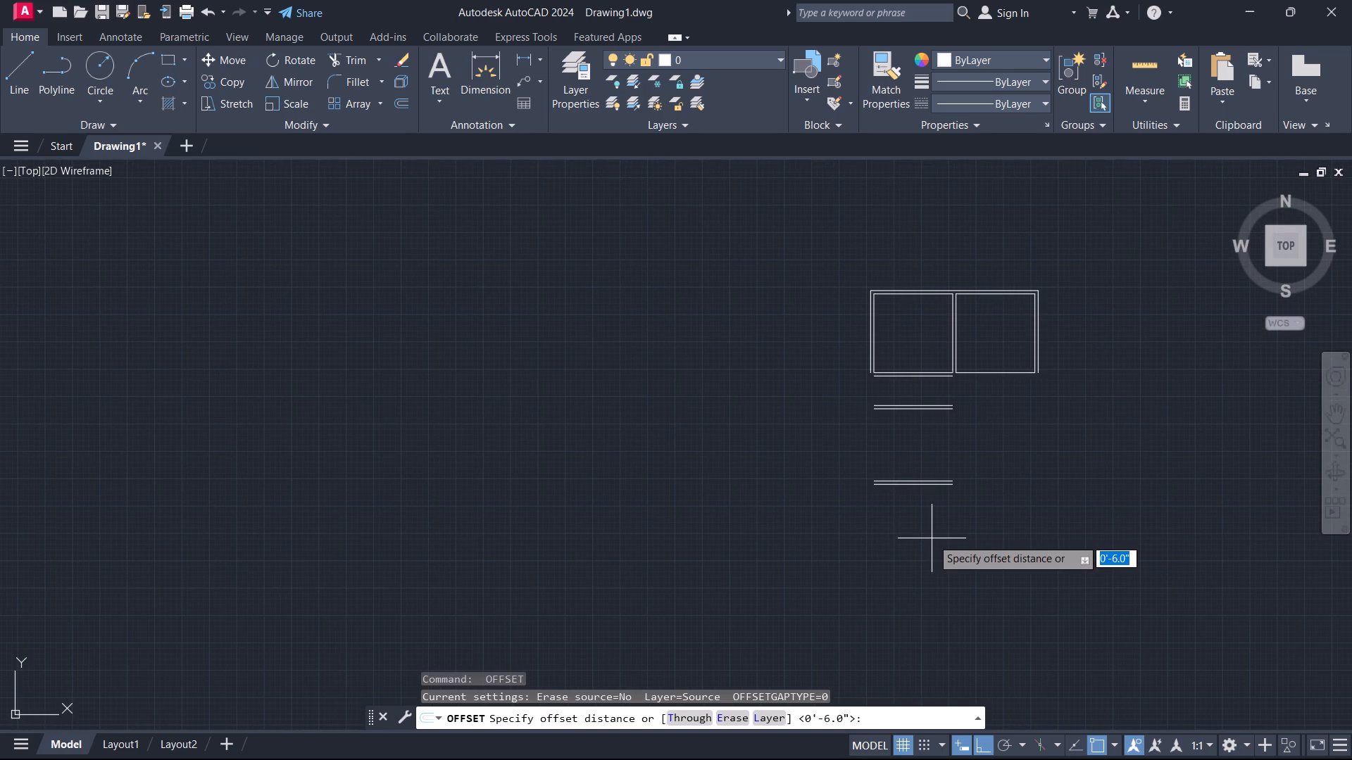
text(7')
key(Return)
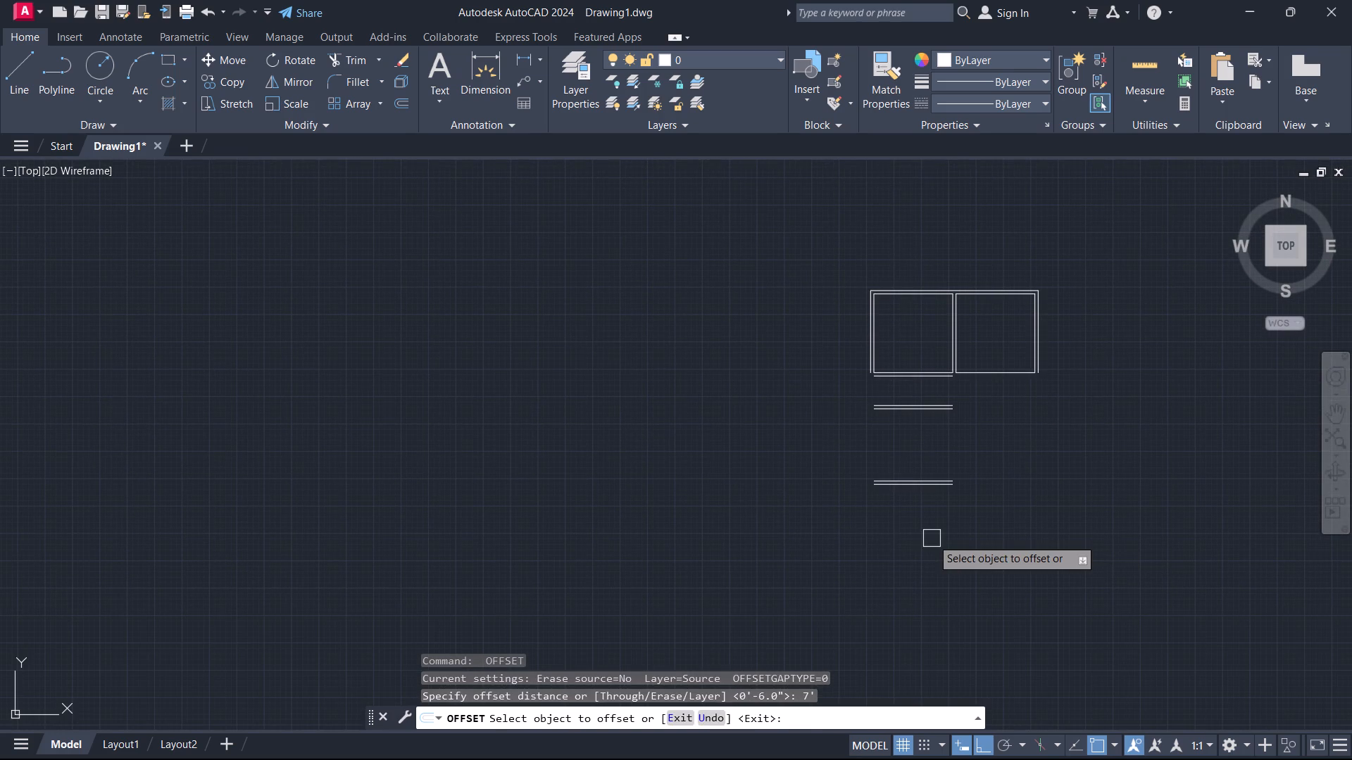
scroll(934, 520, up, 3)
click(935, 404)
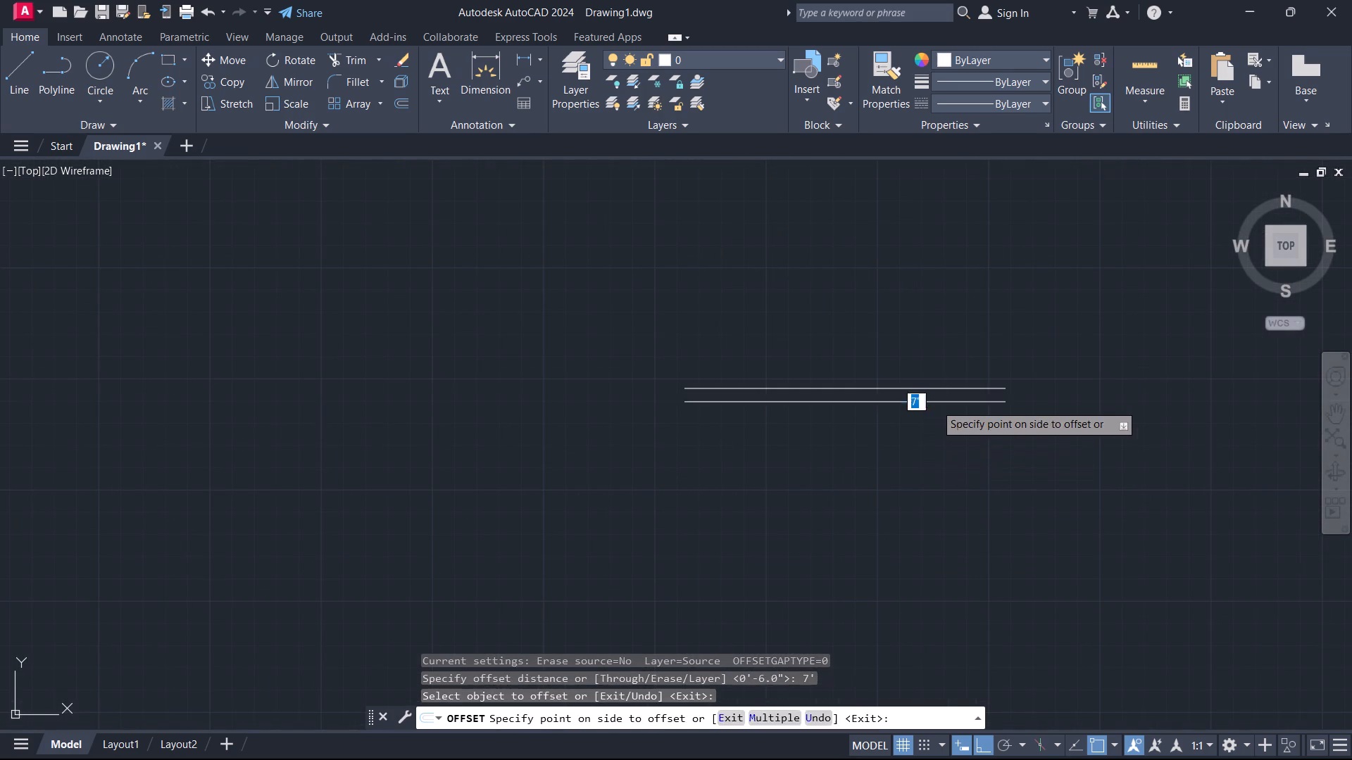
click(929, 441)
key(Escape)
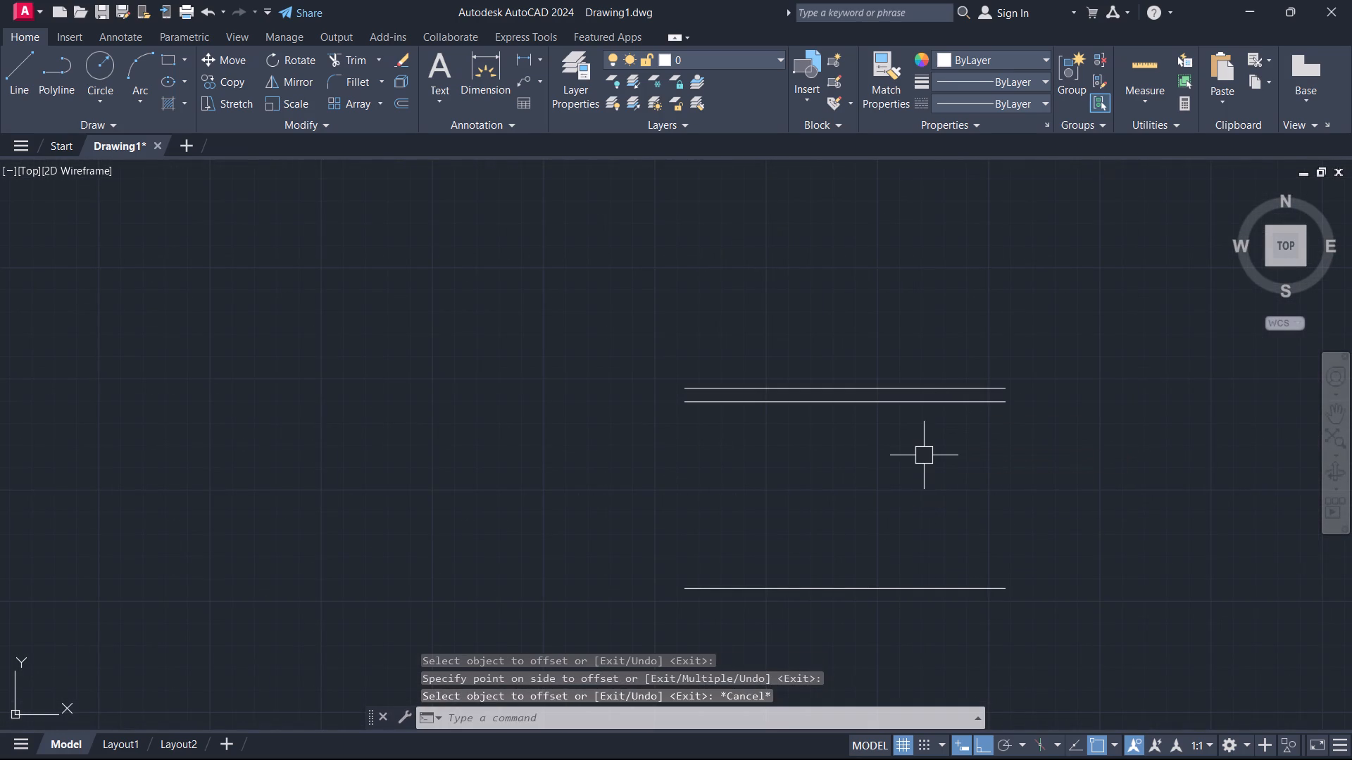
Offset the lowest horizontal line 6" downward to form the bottom exterior wall.
text(O)
key(space)
key(6)
key(Return)
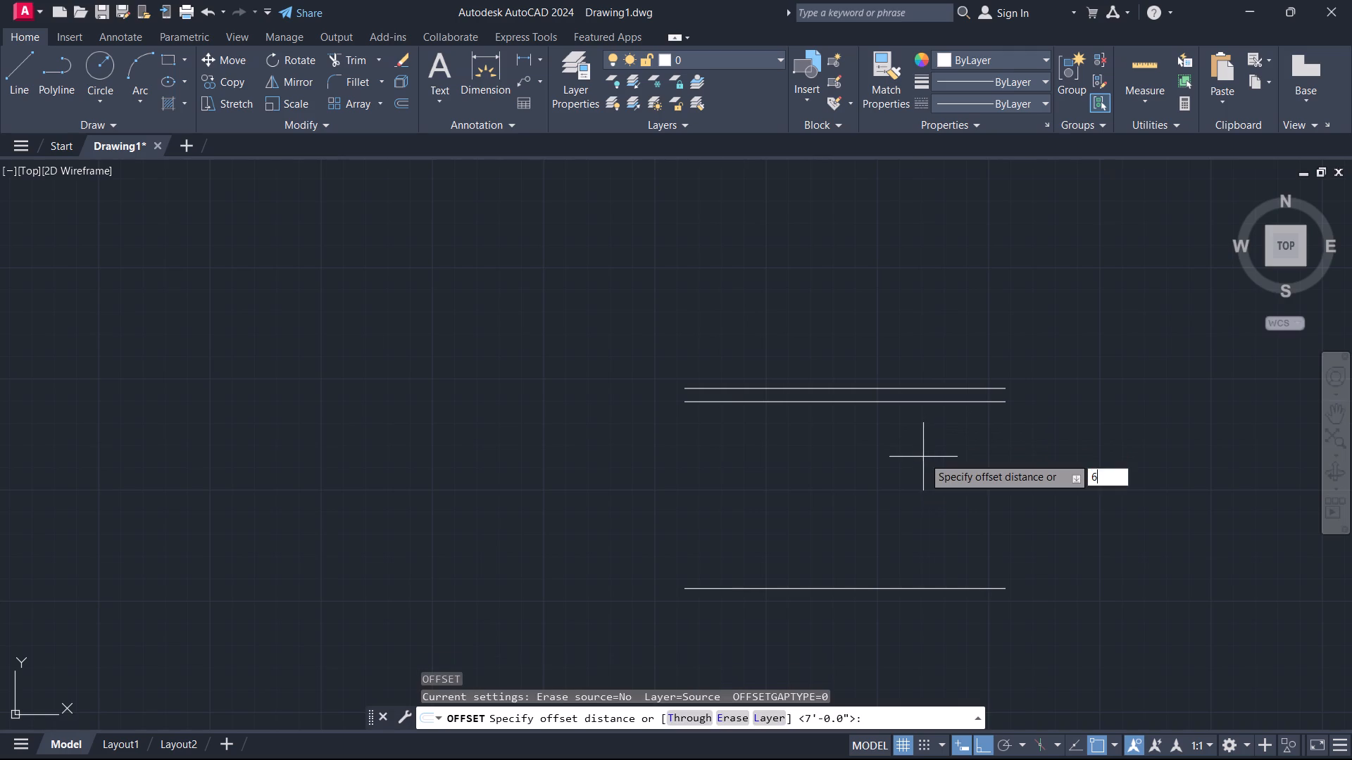
click(903, 591)
click(903, 628)
key(Escape)
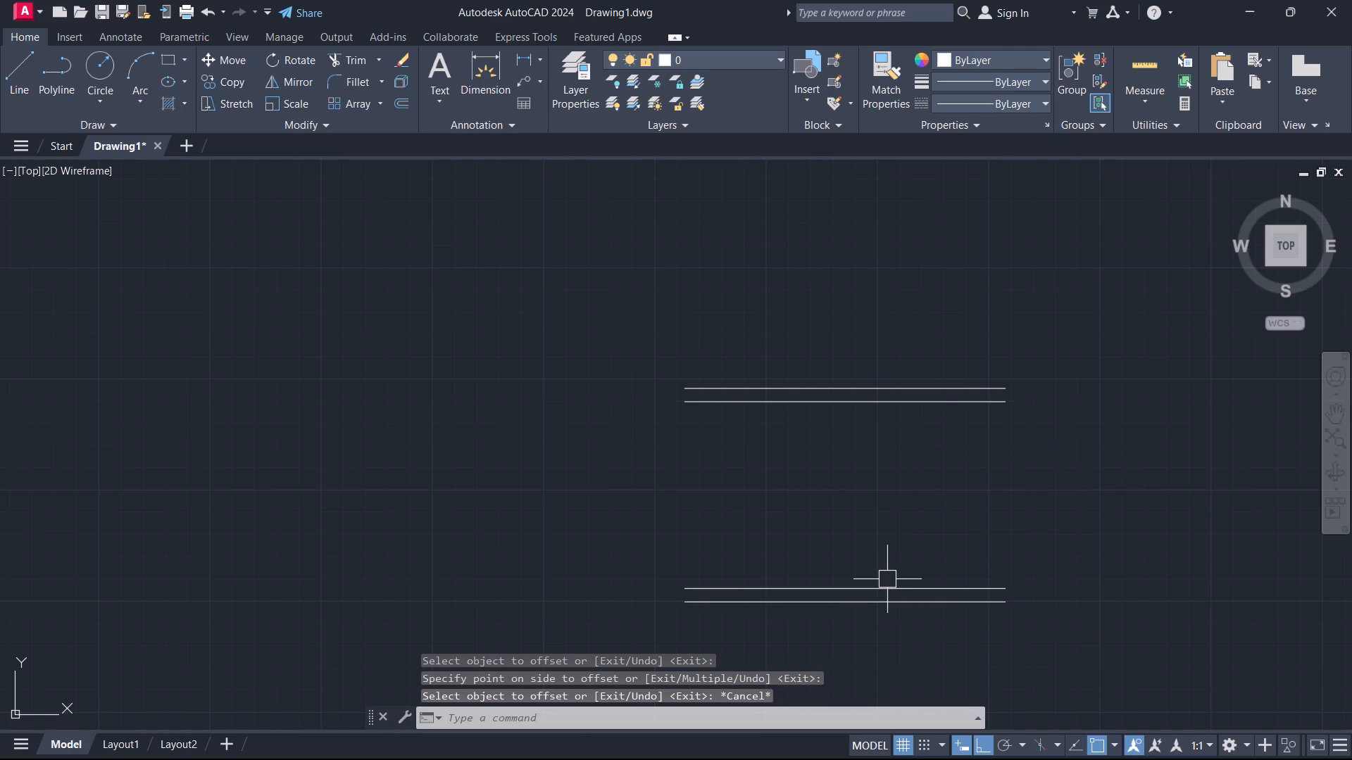
Fillet the outermost left vertical line with the lowest horizontal line to form the square outer bottom-left corner.
scroll(864, 549, down, 3)
scroll(826, 423, up, 1)
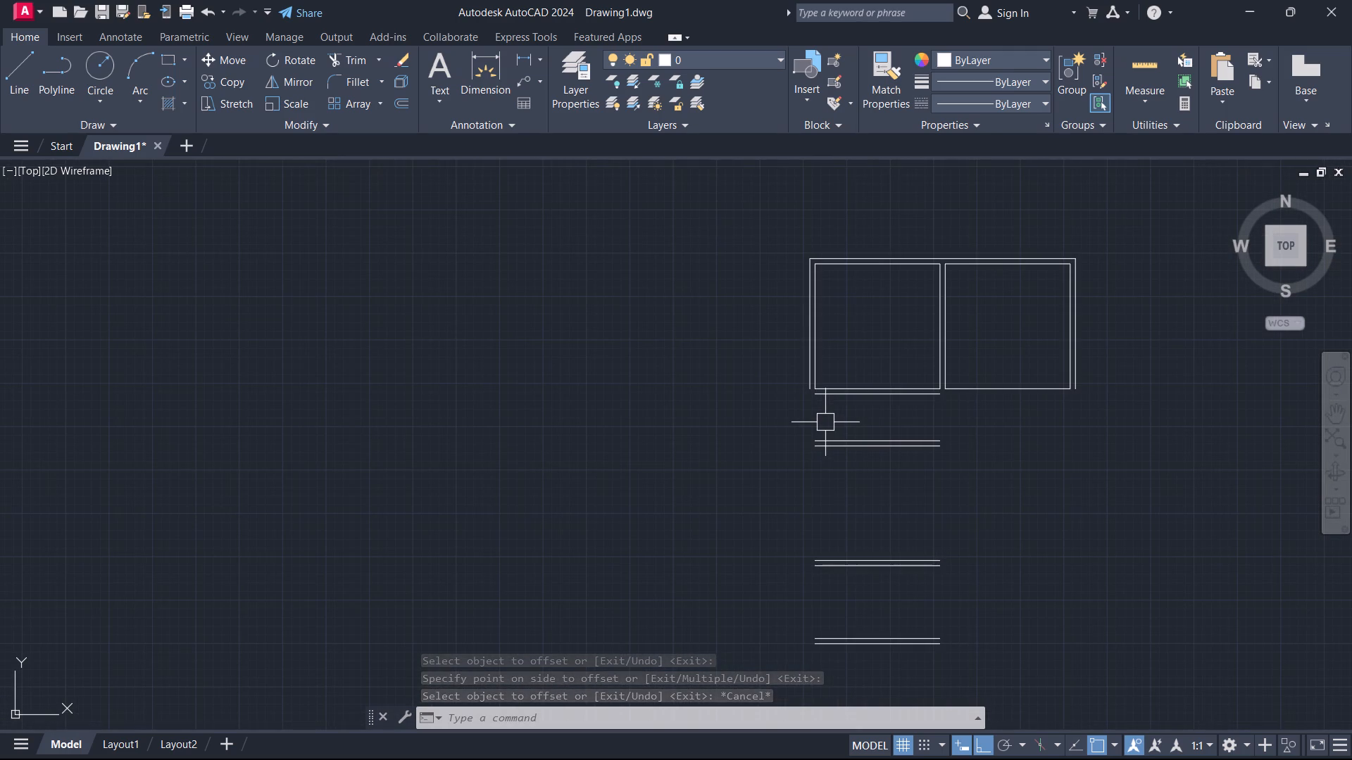
text(F)
key(space)
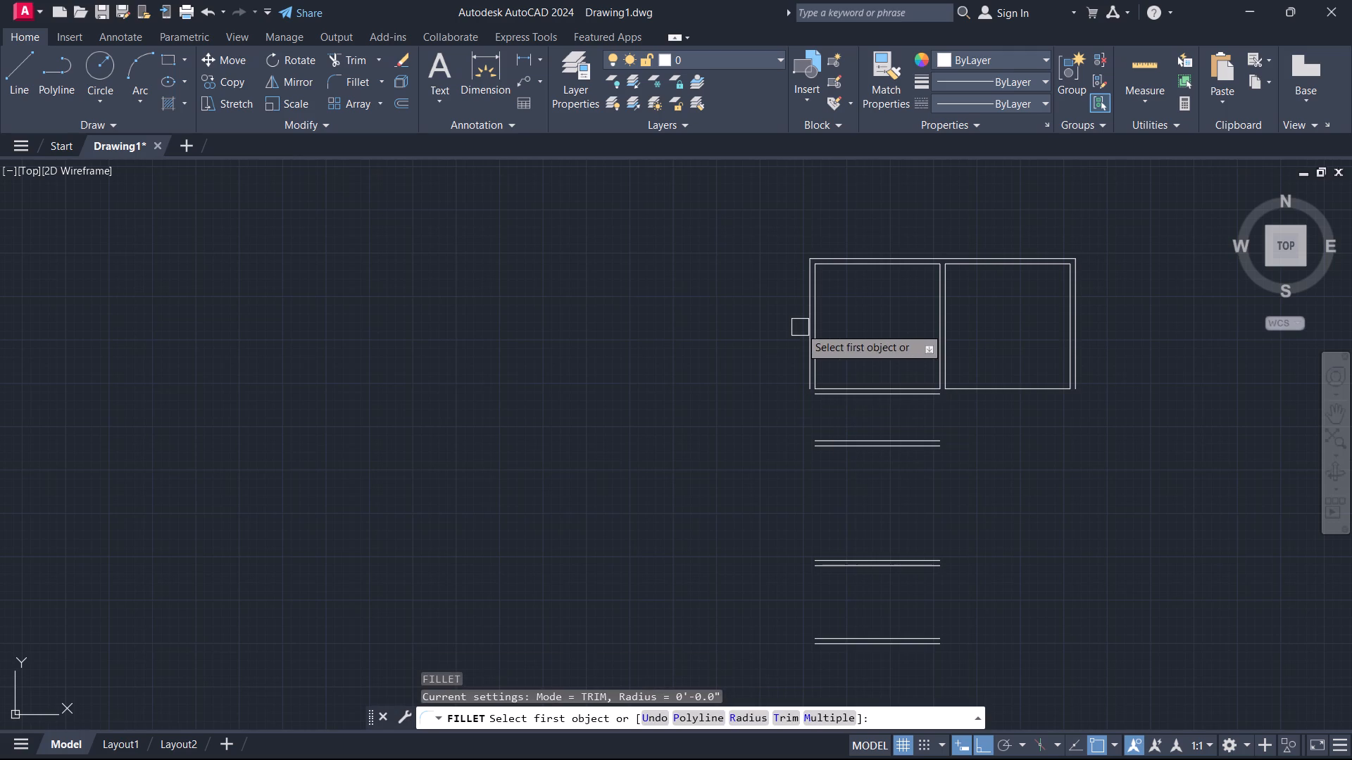
click(803, 346)
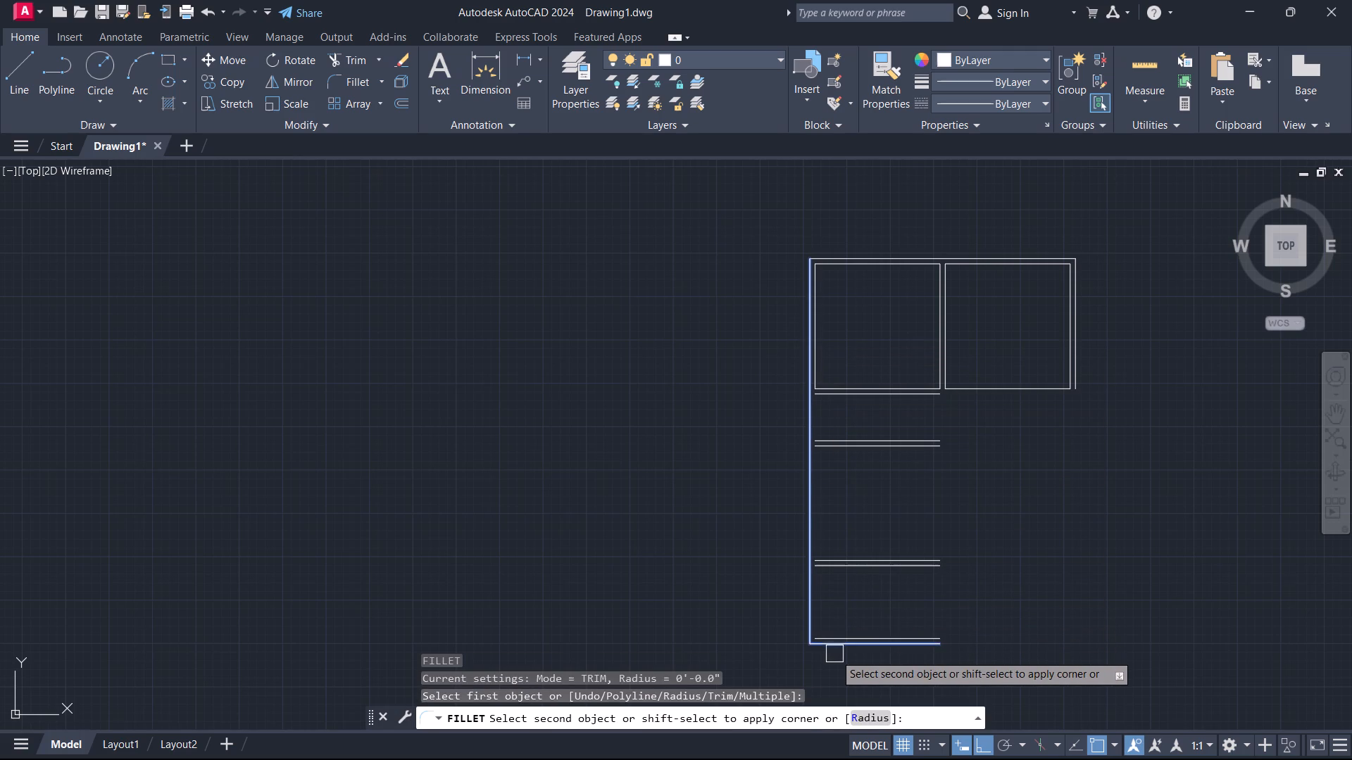
click(834, 651)
key(Escape)
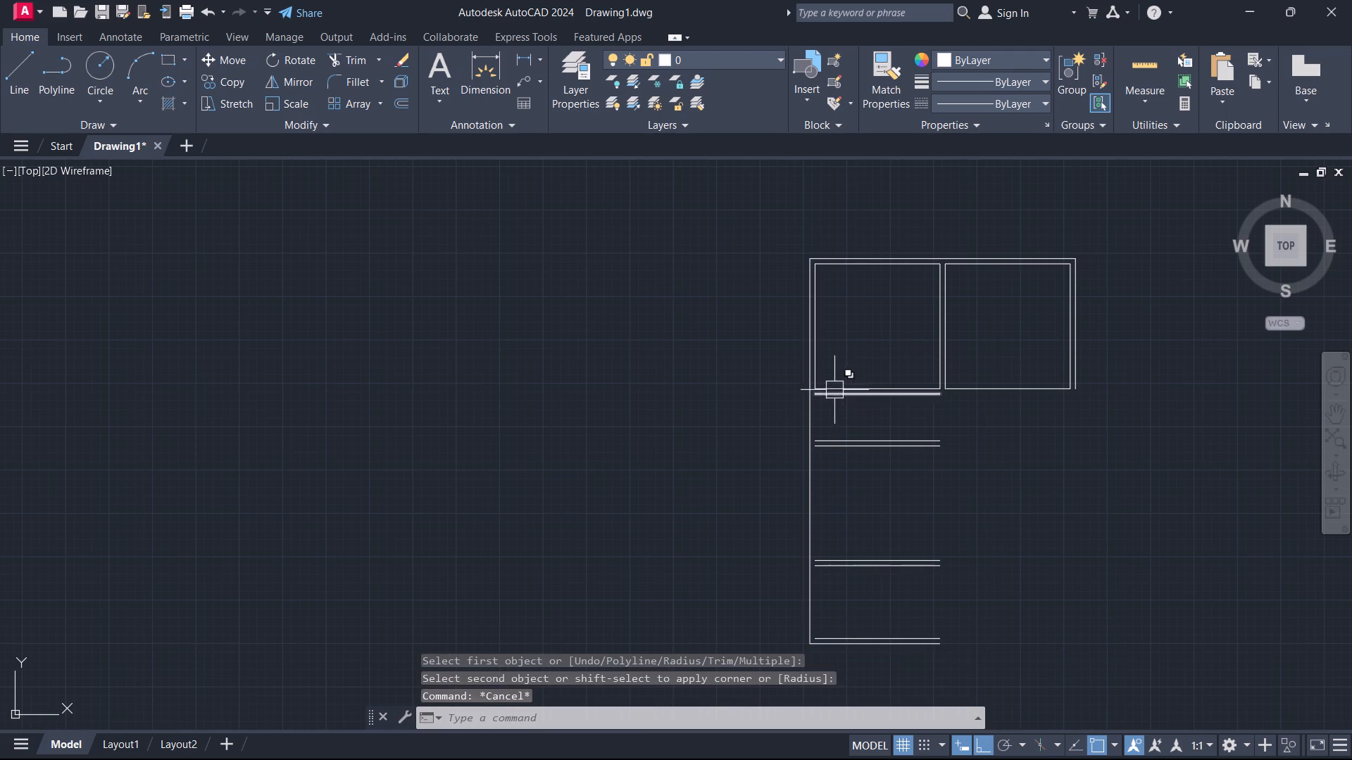
key(Escape)
Fillet the left bay's inner left wall line with the upper line of the bottom exterior wall to form the square inner corner.
scroll(821, 376, up, 1)
key(space)
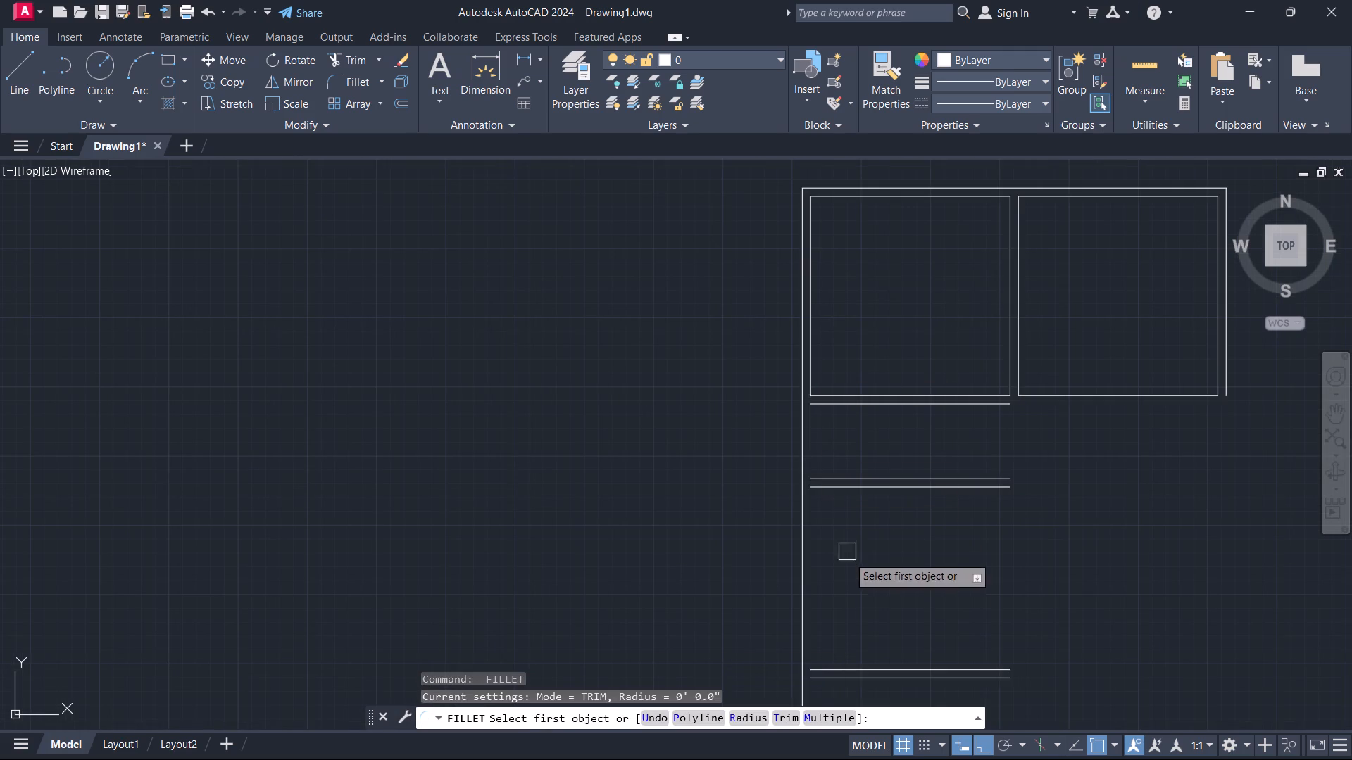
scroll(851, 586, down, 2)
scroll(846, 505, up, 2)
click(827, 491)
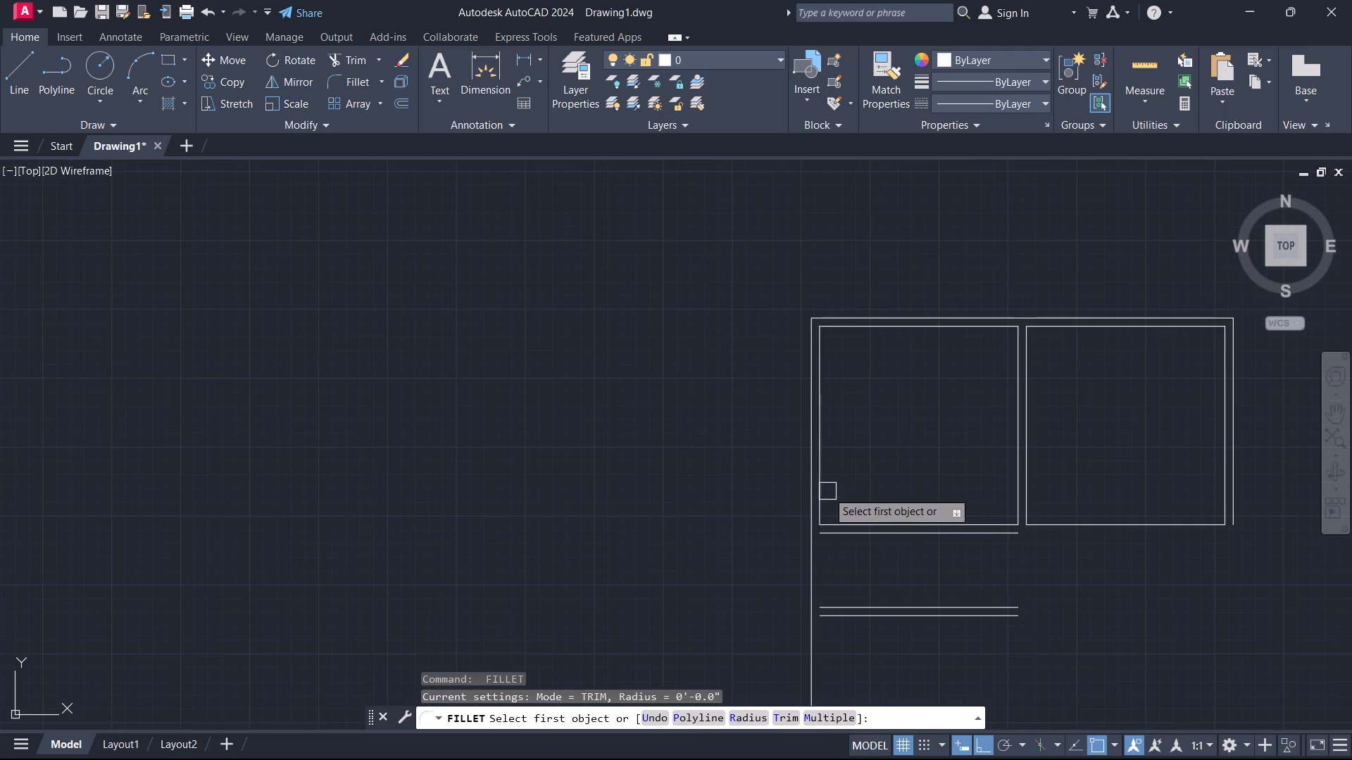
scroll(877, 629, down, 1)
middle_drag(887, 681, 926, 502)
middle_click(927, 501)
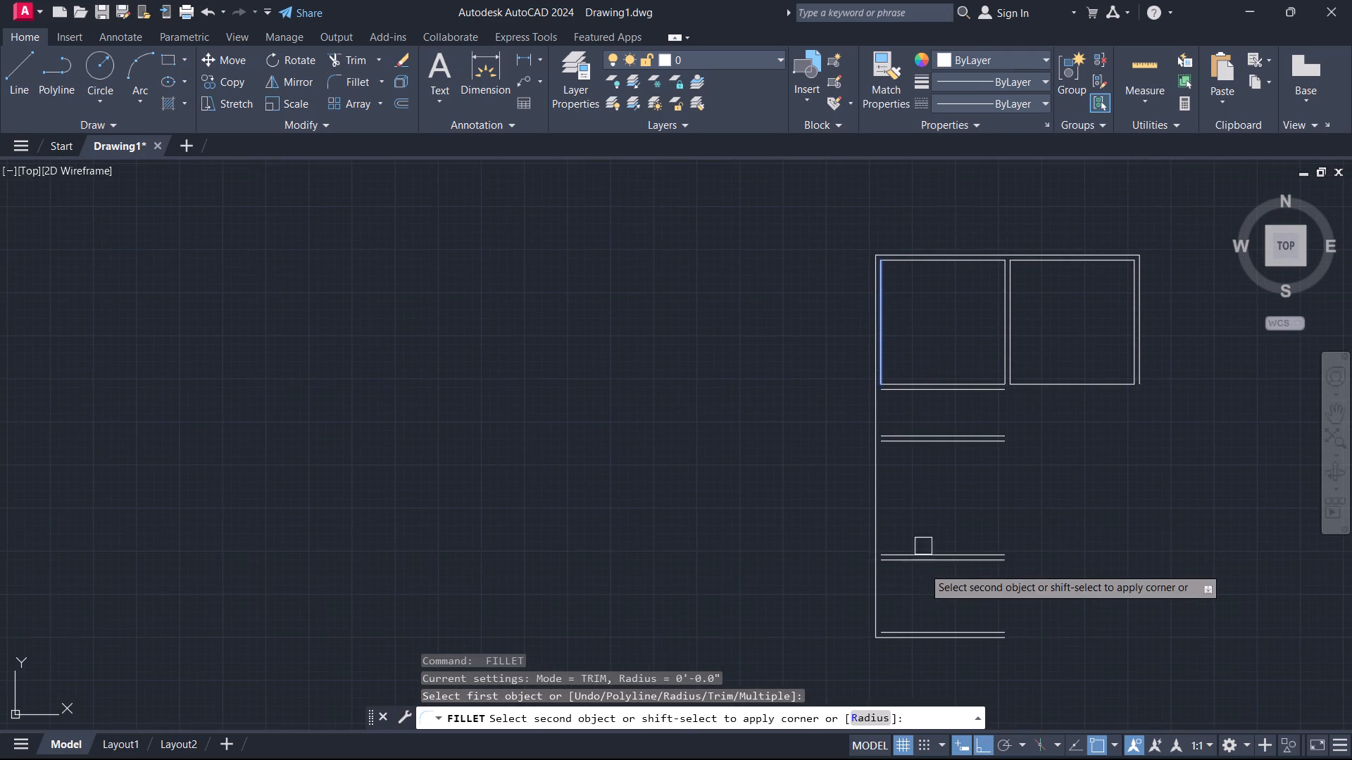
scroll(920, 612, up, 2)
click(913, 660)
key(Escape)
scroll(895, 553, down, 1)
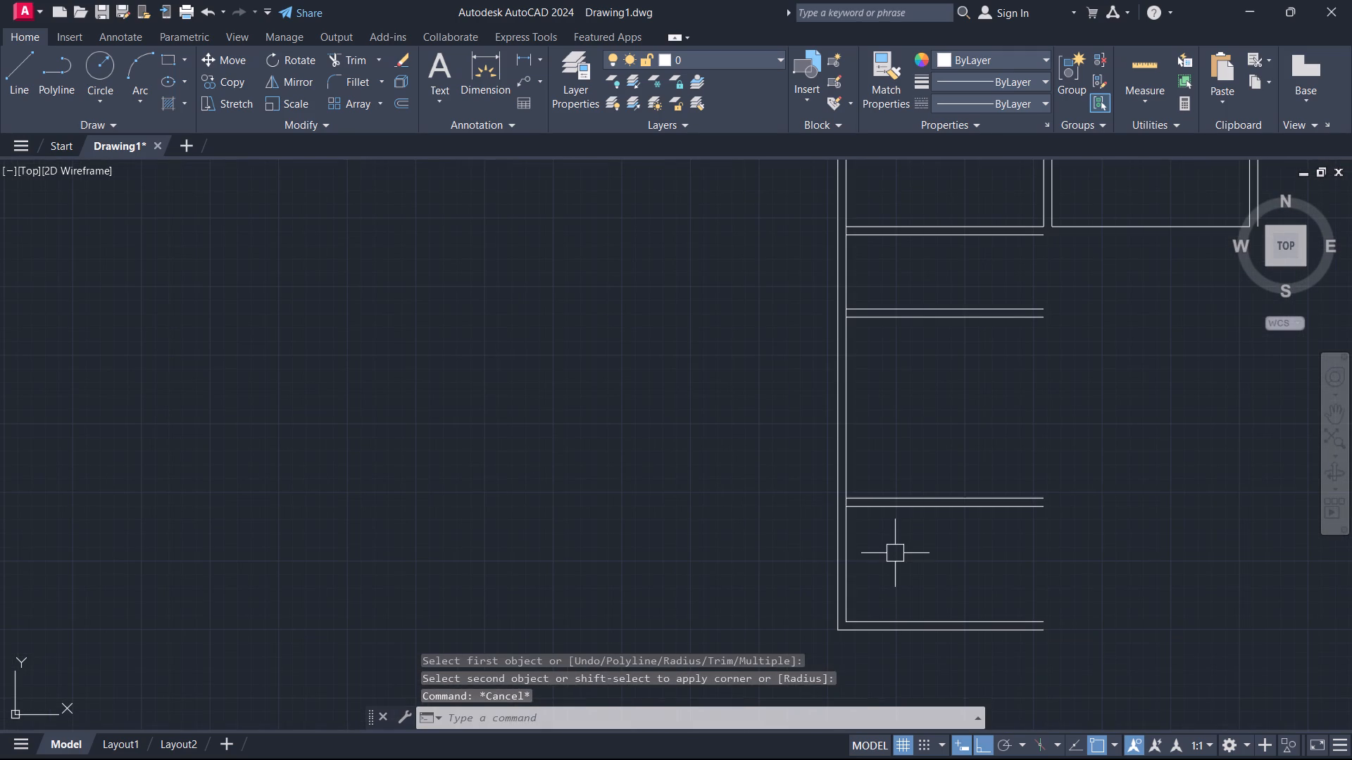
Trim the left inner wall line where it crosses the third and second cross walls to open both wall junctions.
key(t)
key(r)
key(space)
scroll(855, 488, up, 4)
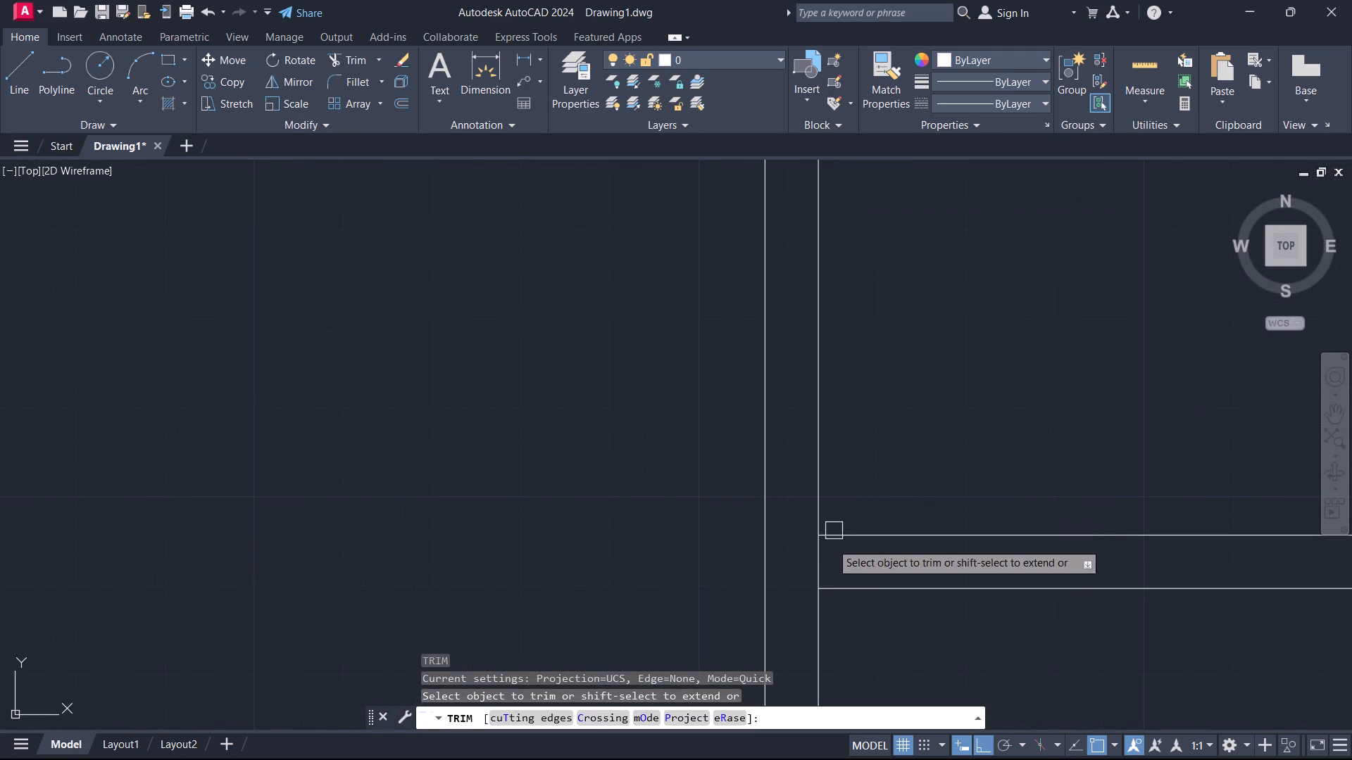
click(821, 564)
scroll(869, 439, down, 5)
scroll(887, 319, up, 6)
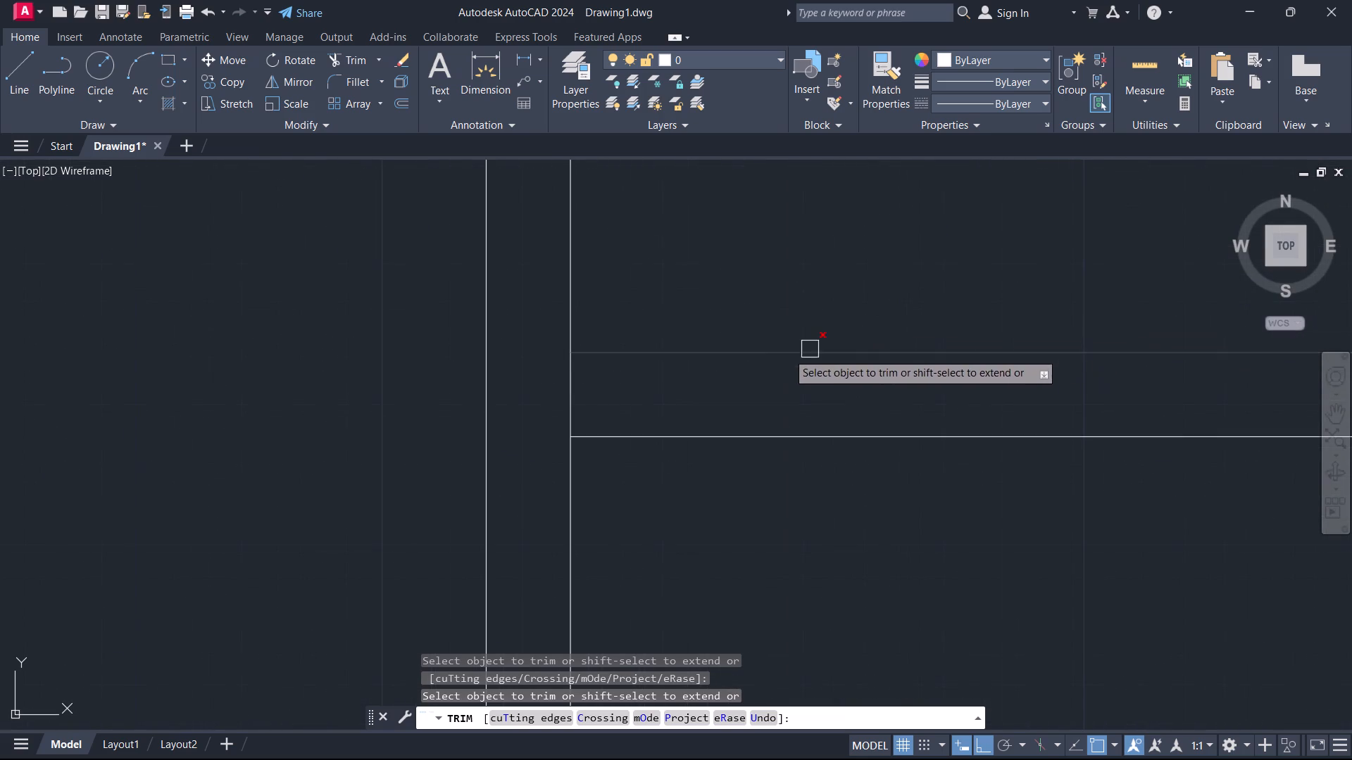
click(574, 396)
scroll(637, 360, down, 4)
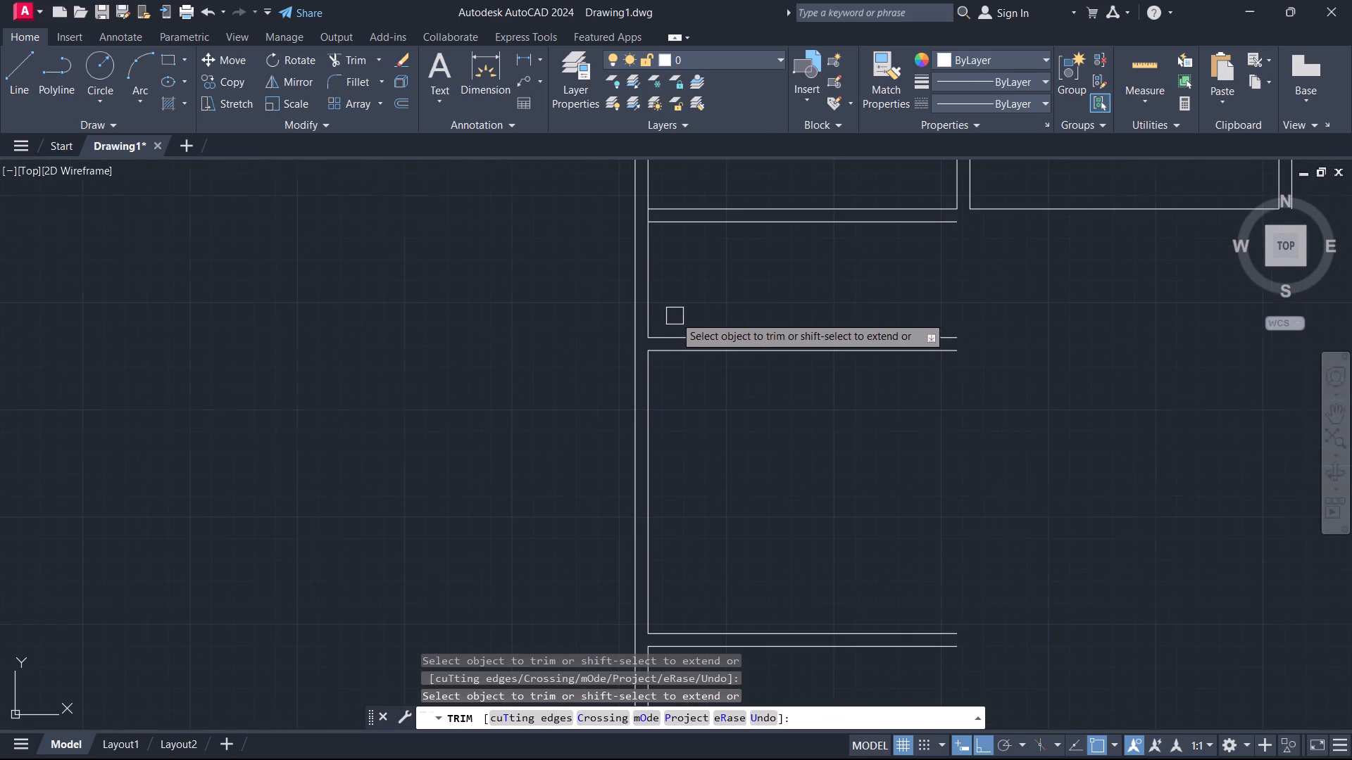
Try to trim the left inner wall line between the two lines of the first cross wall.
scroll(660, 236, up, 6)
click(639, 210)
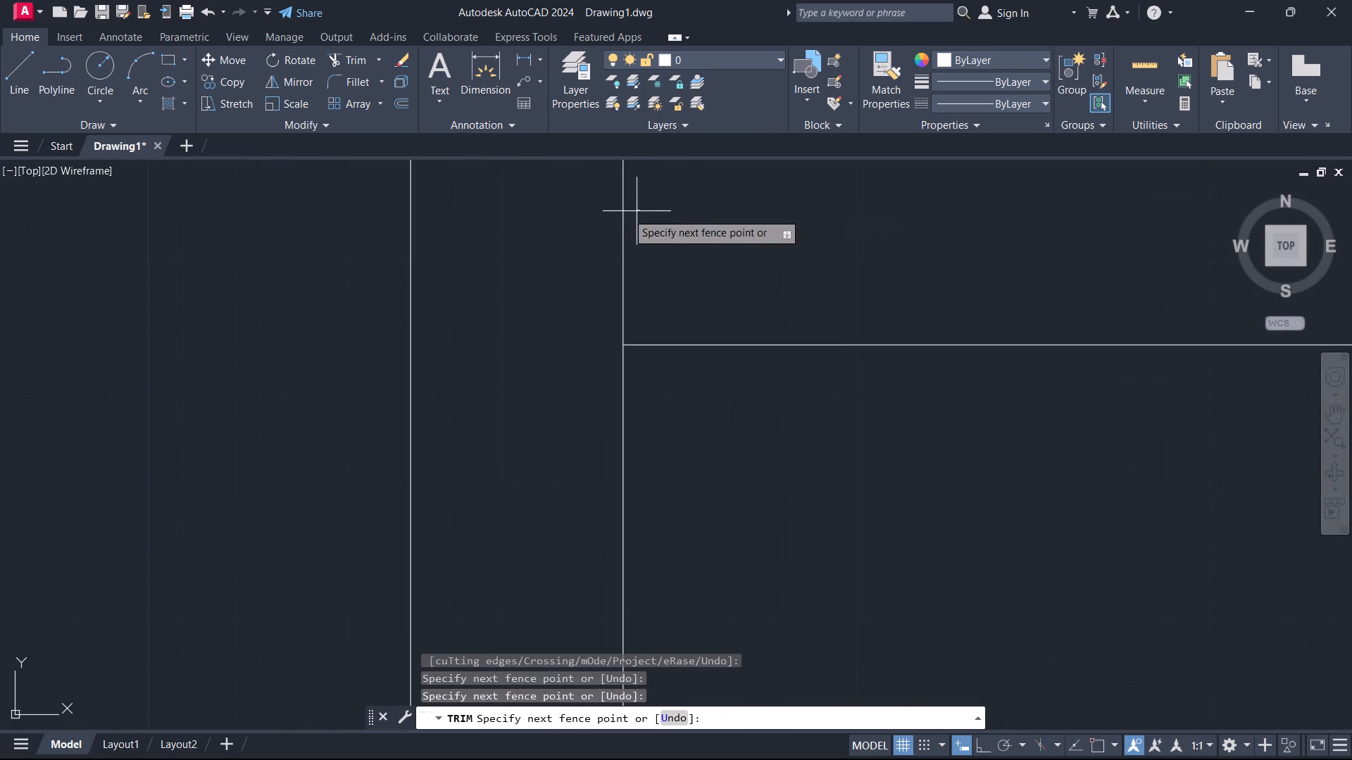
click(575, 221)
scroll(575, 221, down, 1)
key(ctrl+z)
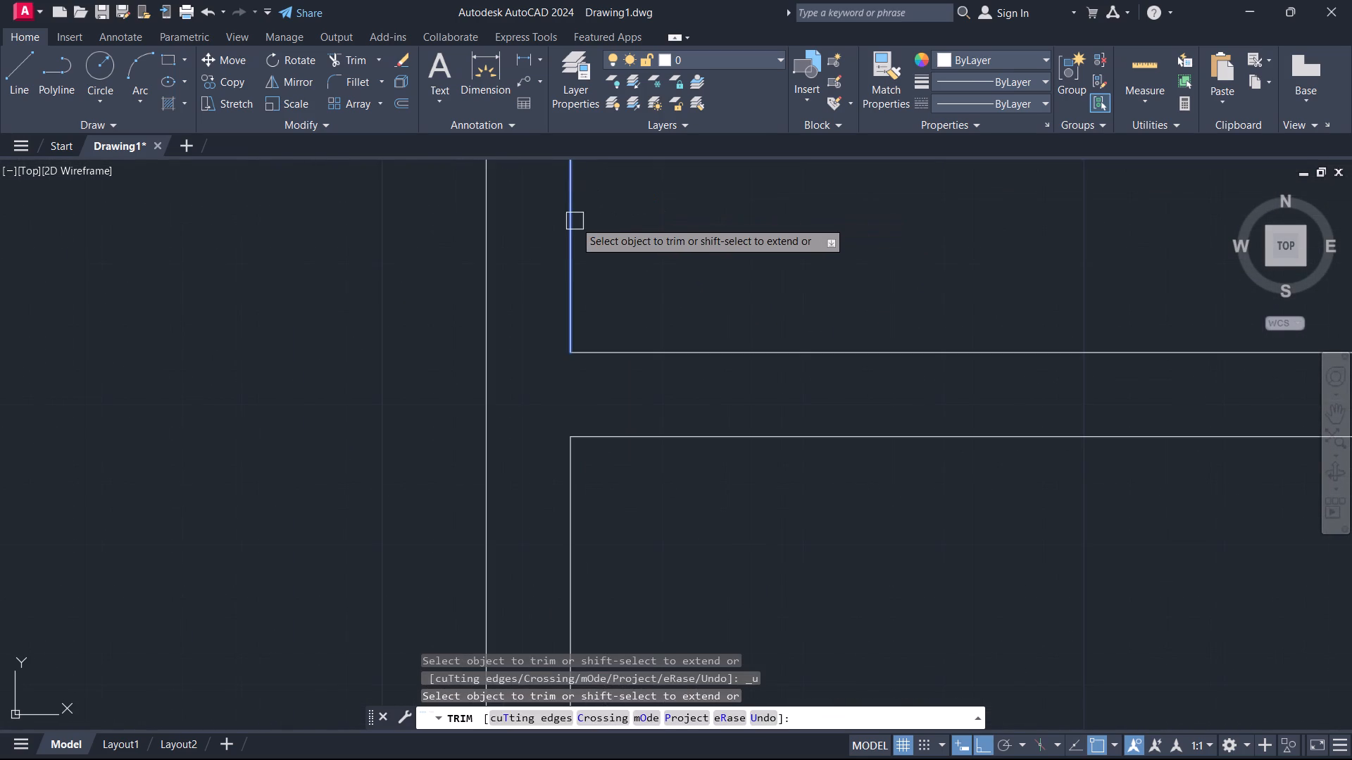
Trim the left inner wall line between the two lines of the first cross wall, directly below the upper-left room.
middle_drag(575, 223, 607, 419)
scroll(575, 223, down, 2)
scroll(658, 351, down, 1)
middle_drag(644, 311, 660, 419)
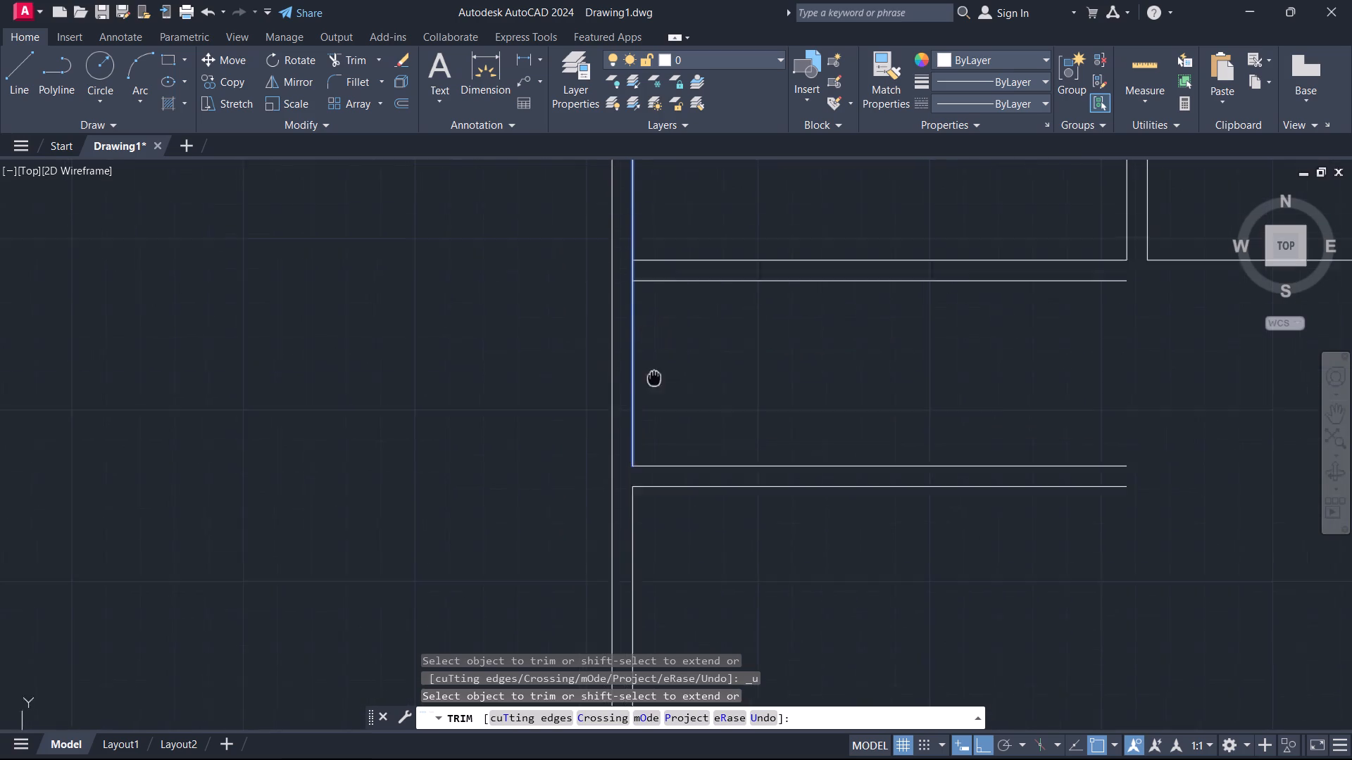
middle_drag(660, 419, 675, 509)
scroll(668, 420, up, 3)
click(649, 457)
click(587, 457)
key(Escape)
Offset the left inner wall line between the first and second cross walls 7' to the right.
scroll(608, 454, down, 3)
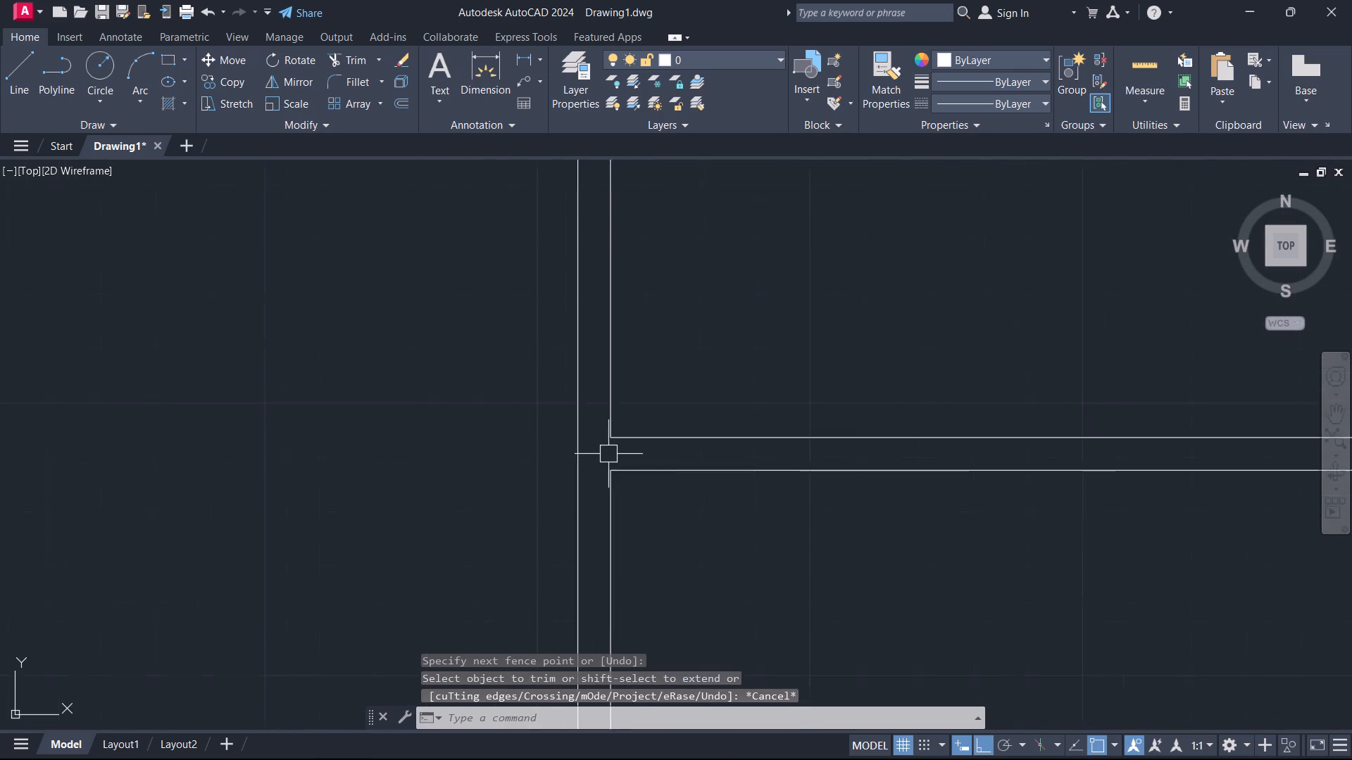
scroll(612, 454, down, 2)
middle_drag(819, 484, 803, 464)
middle_click(803, 464)
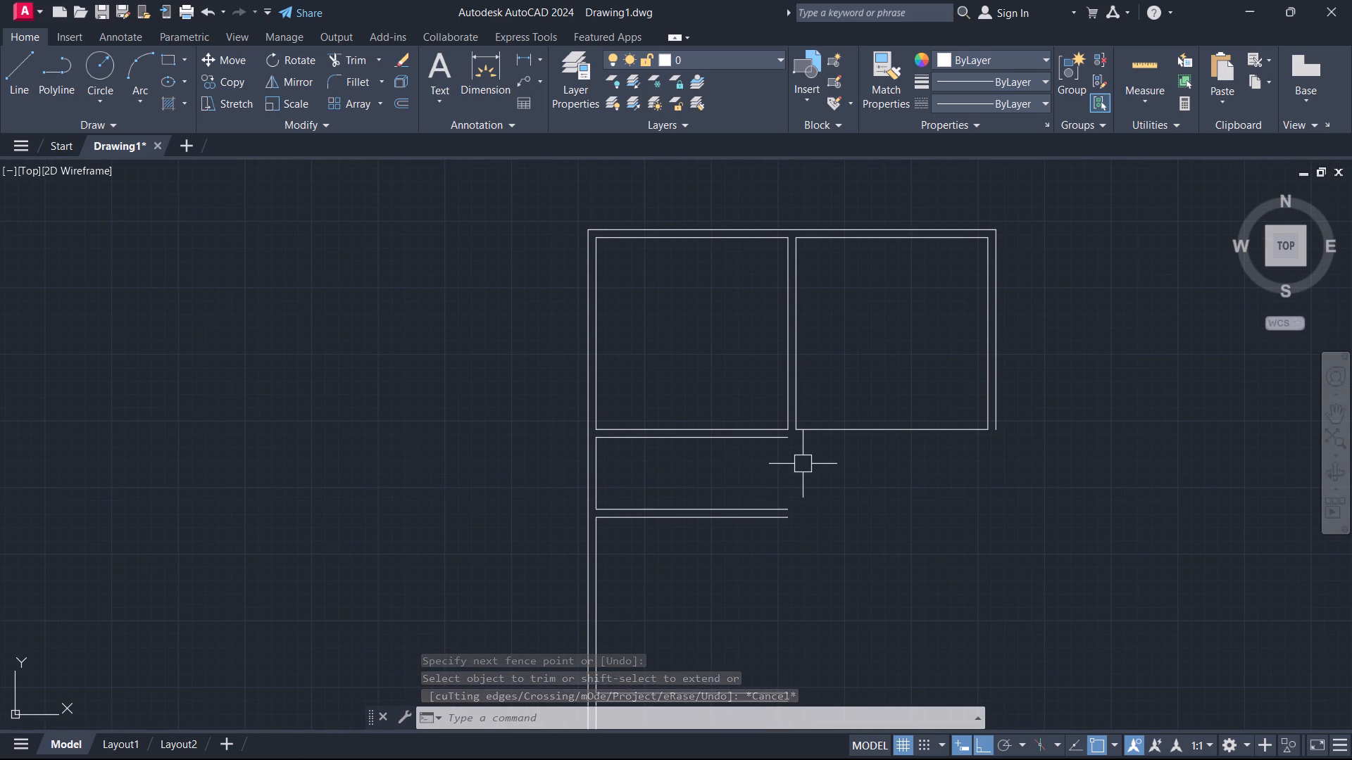
text(O)
key(space)
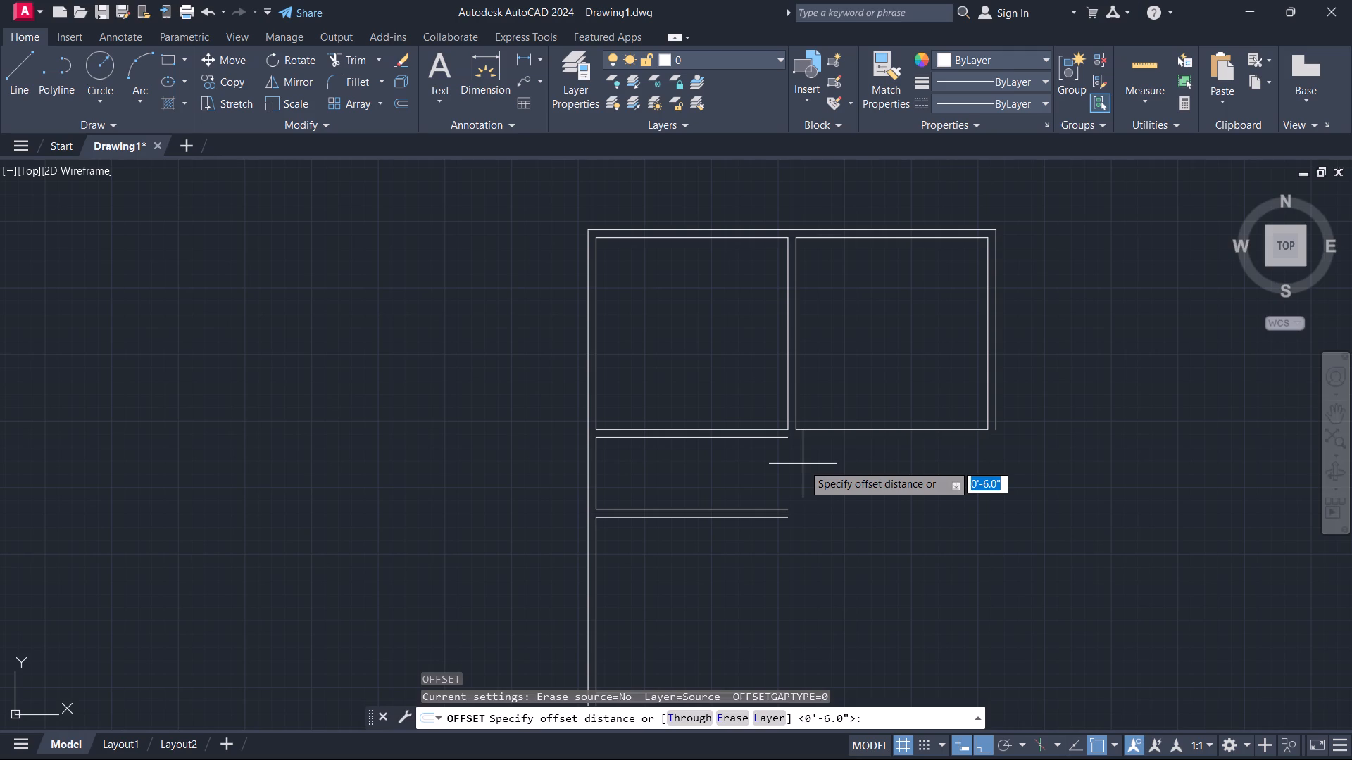
text(7')
key(Return)
scroll(690, 464, up, 2)
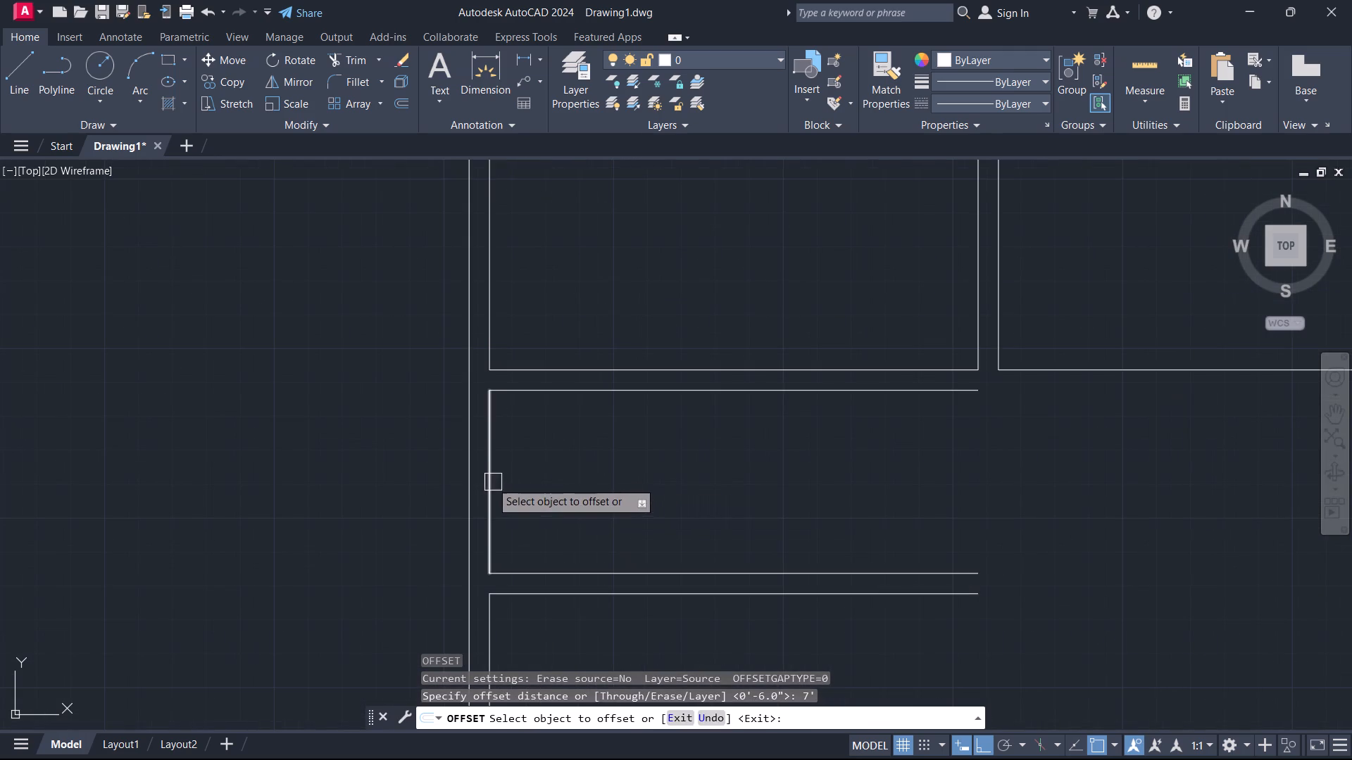
click(487, 480)
click(617, 472)
key(Escape)
Offset the new vertical line between the first and second cross walls 6" to the right to form a partition.
text(O 6)
key(Return)
click(778, 497)
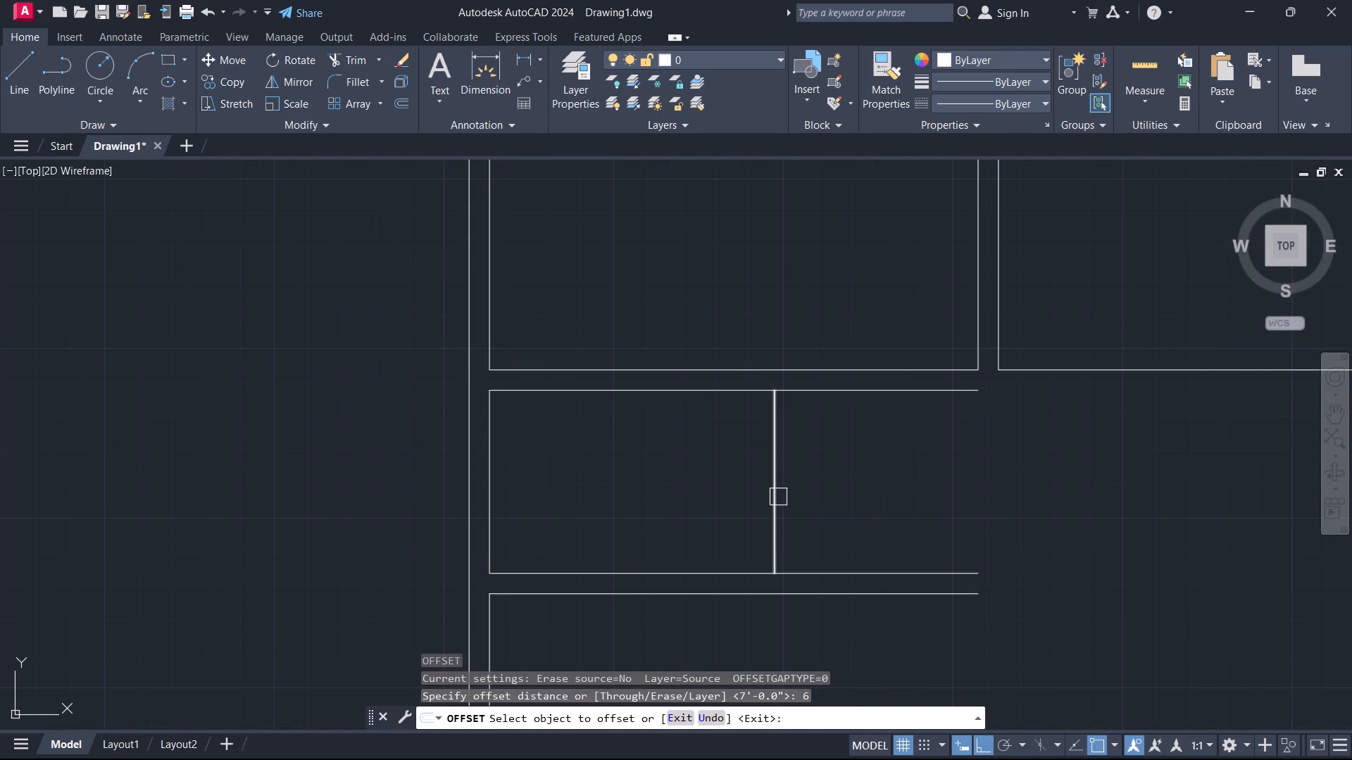
click(811, 501)
key(Escape)
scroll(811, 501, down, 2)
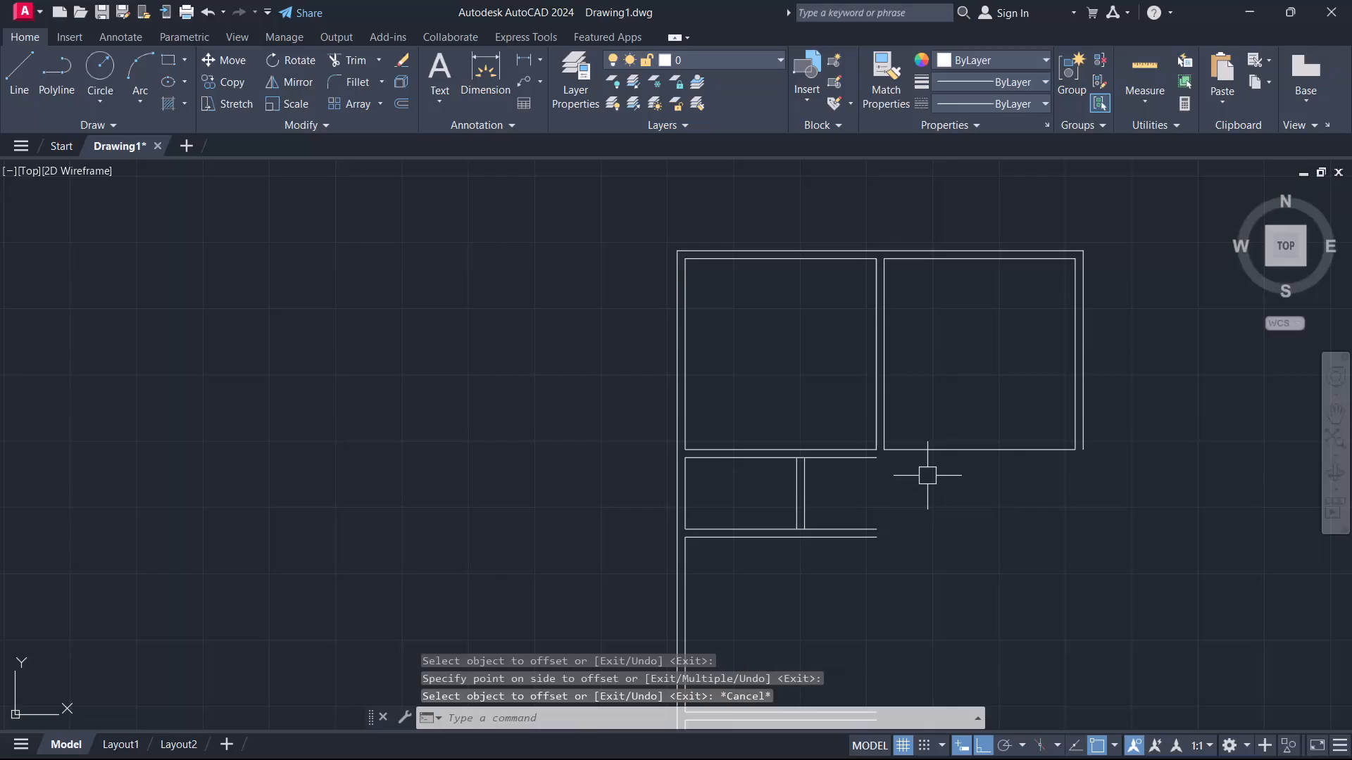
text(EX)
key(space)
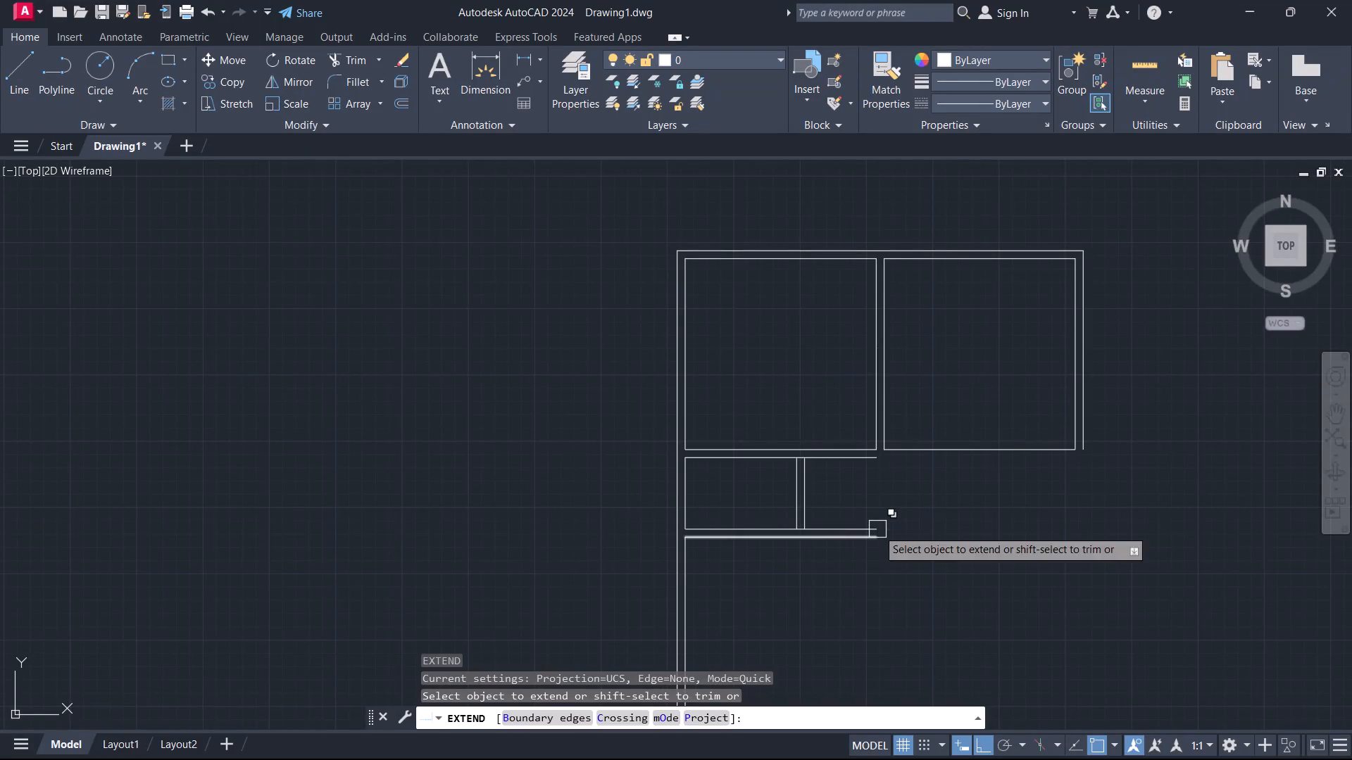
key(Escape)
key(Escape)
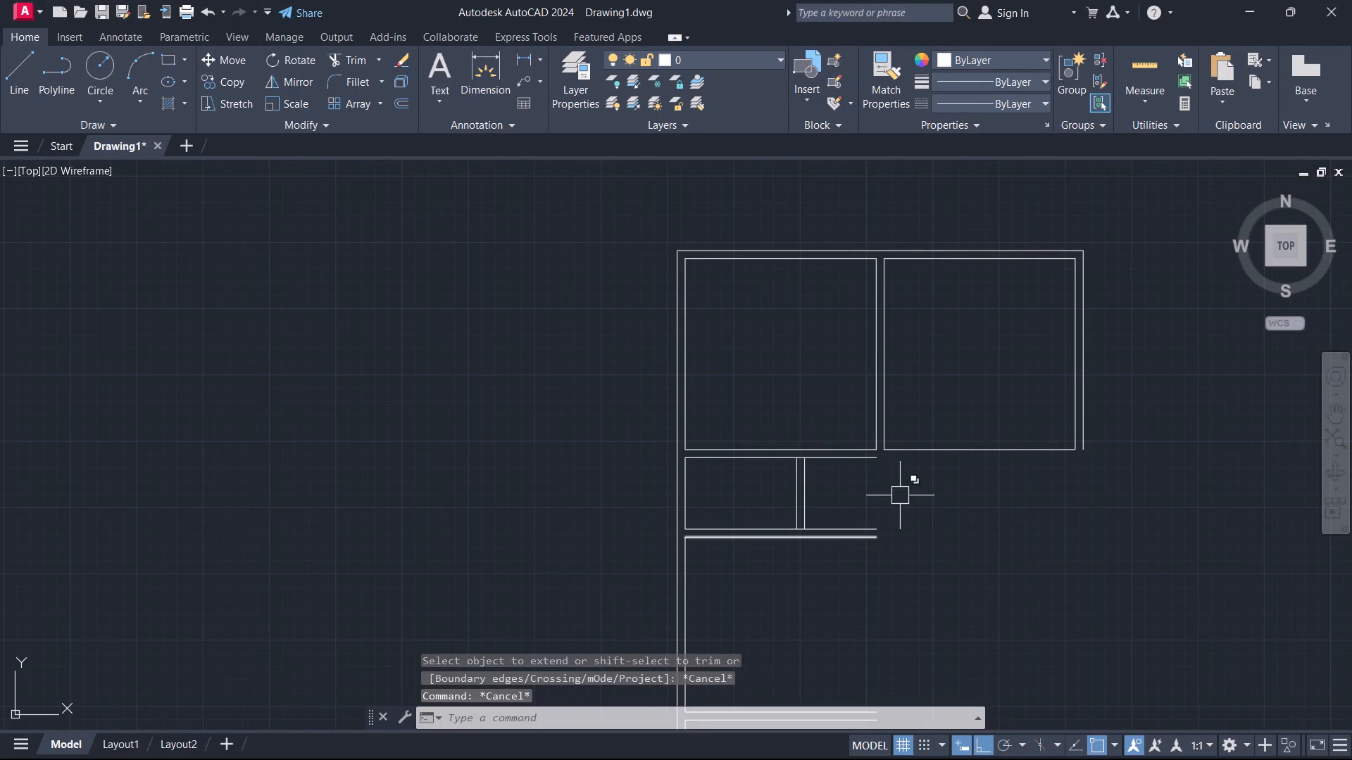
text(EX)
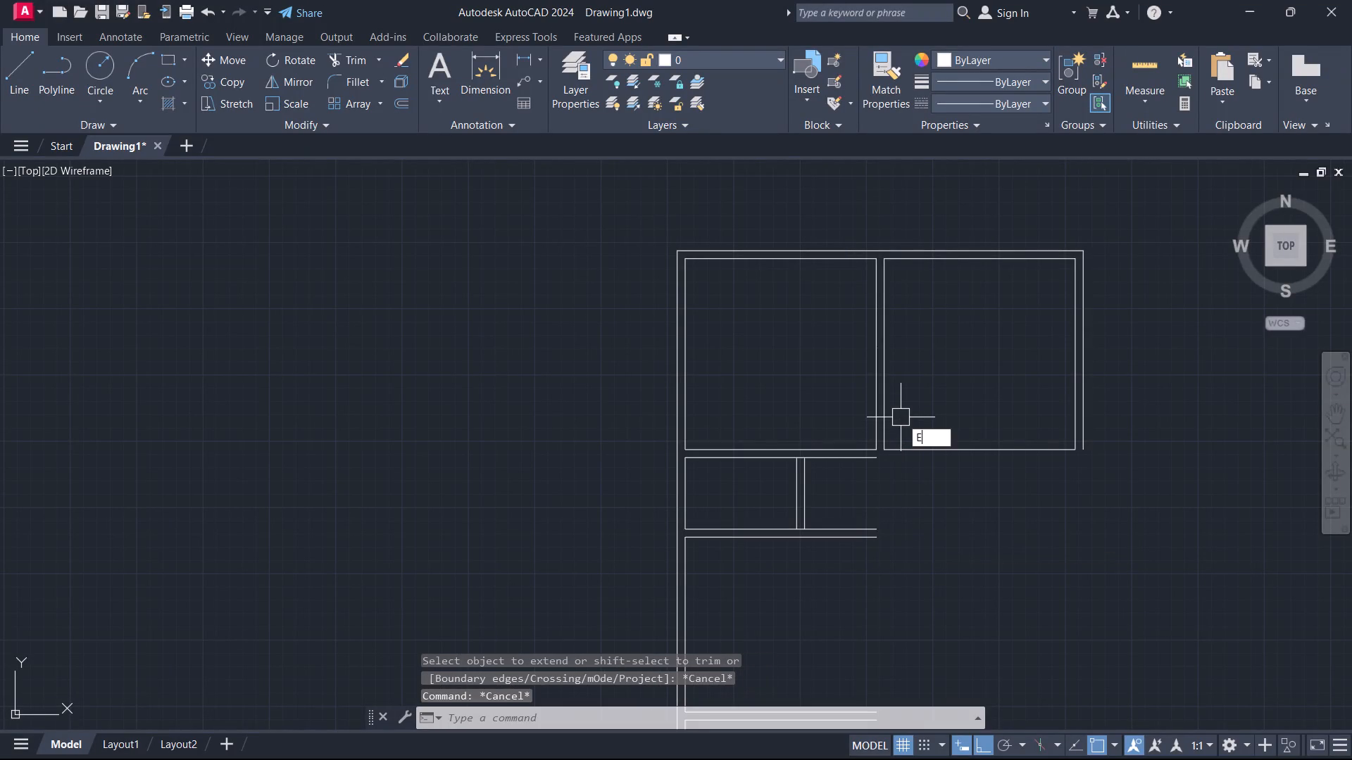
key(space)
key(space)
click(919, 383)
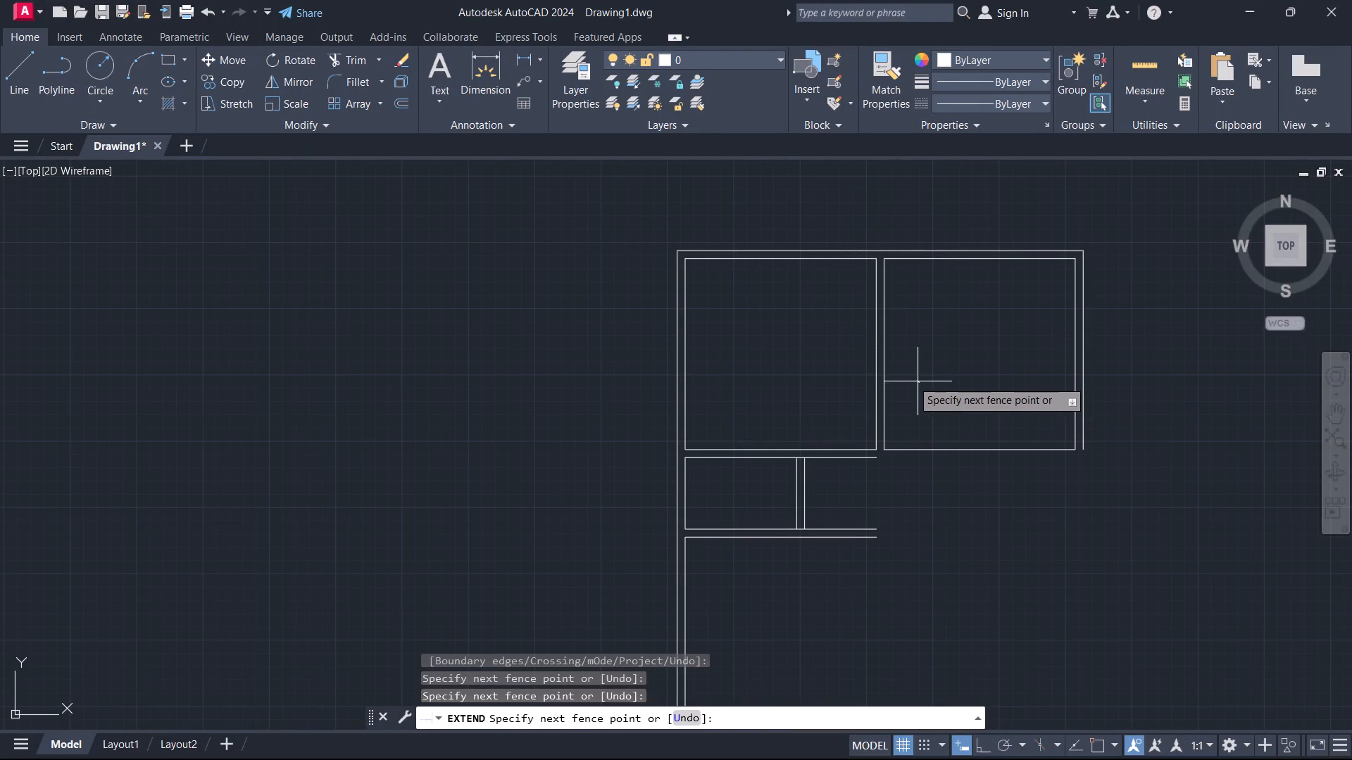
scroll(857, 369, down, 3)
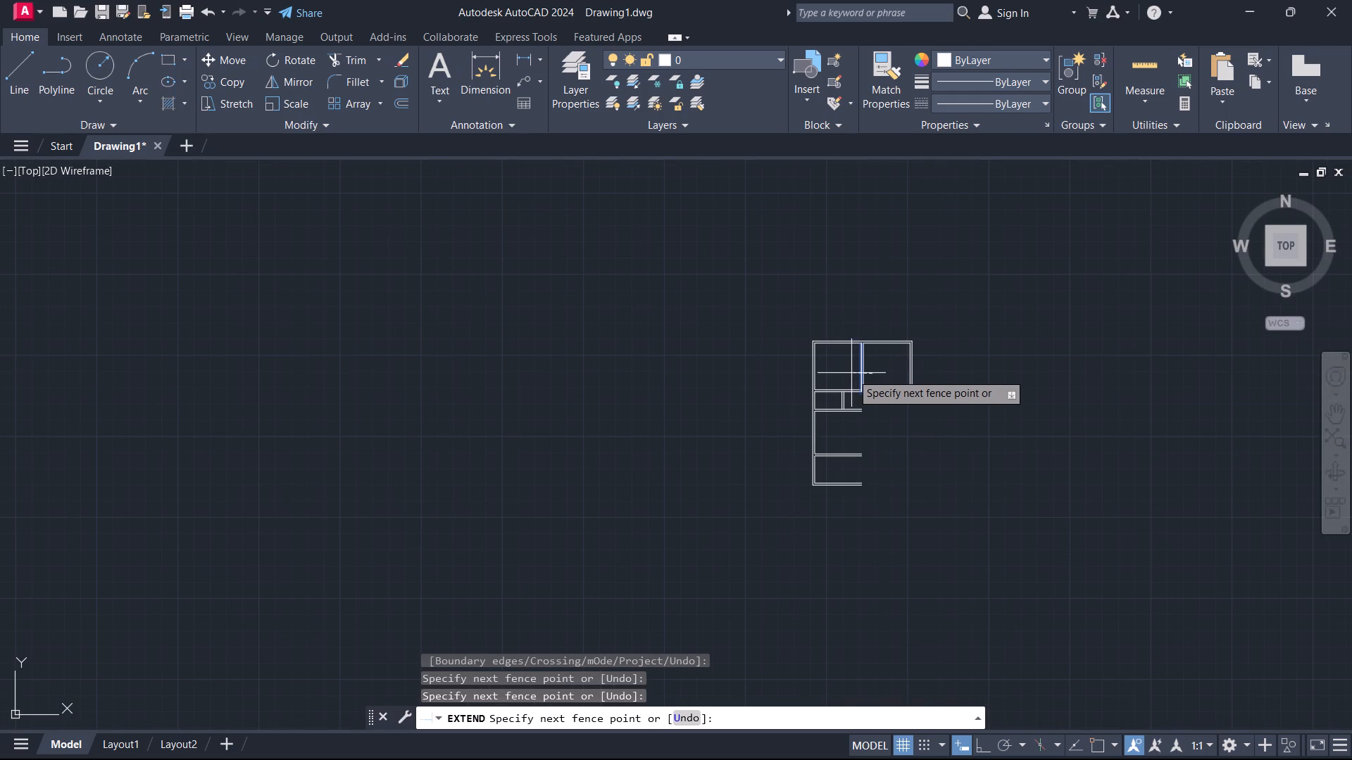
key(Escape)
Offset the outer line of the bottom wall 3' downward.
scroll(894, 405, up, 2)
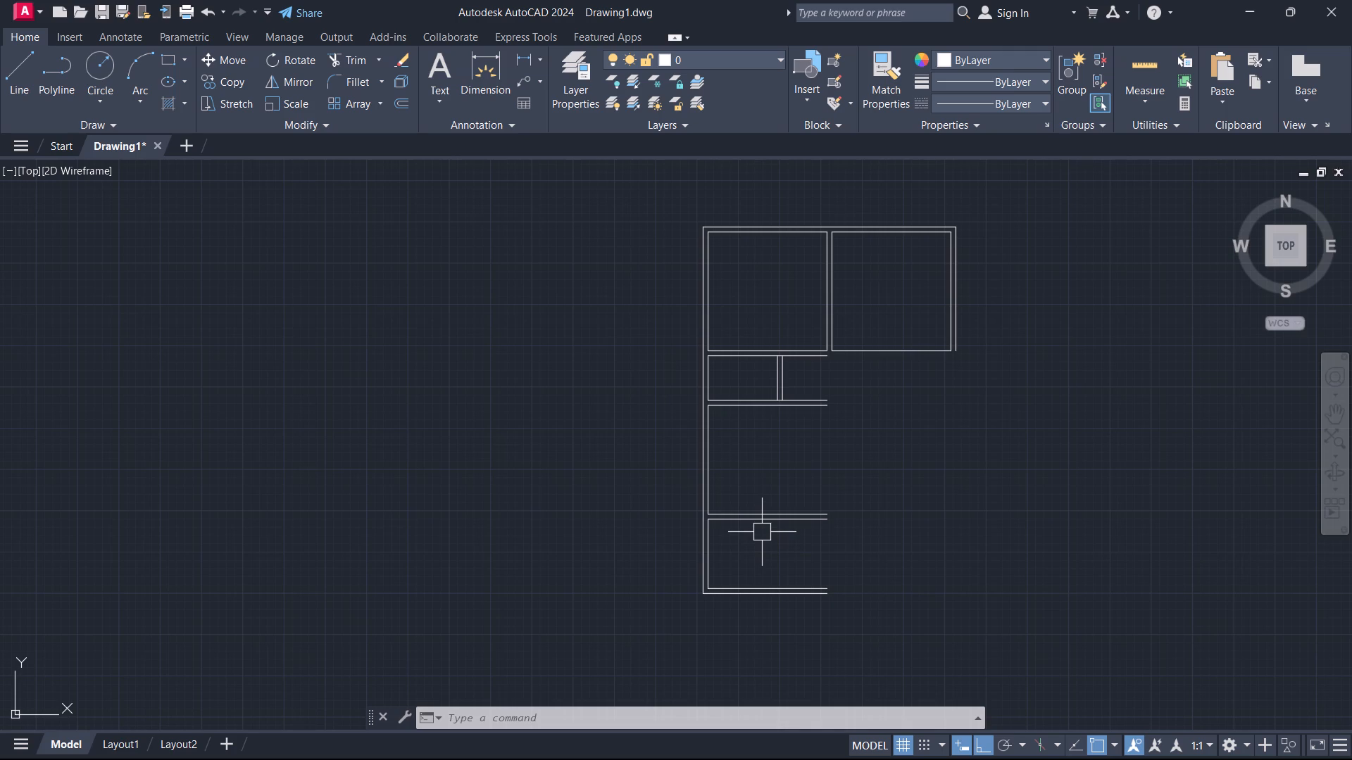
text(O 3)
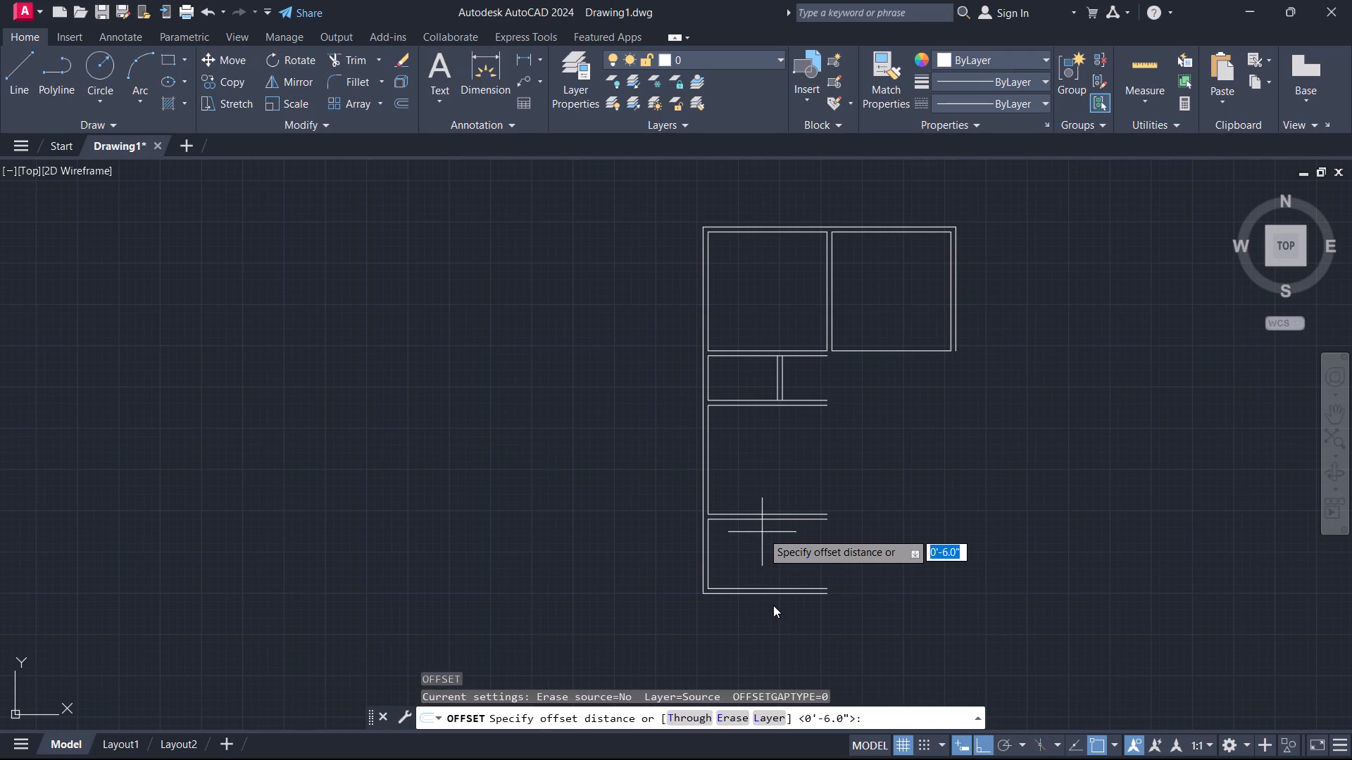
key(apostrophe)
key(Return)
scroll(764, 587, up, 2)
click(768, 602)
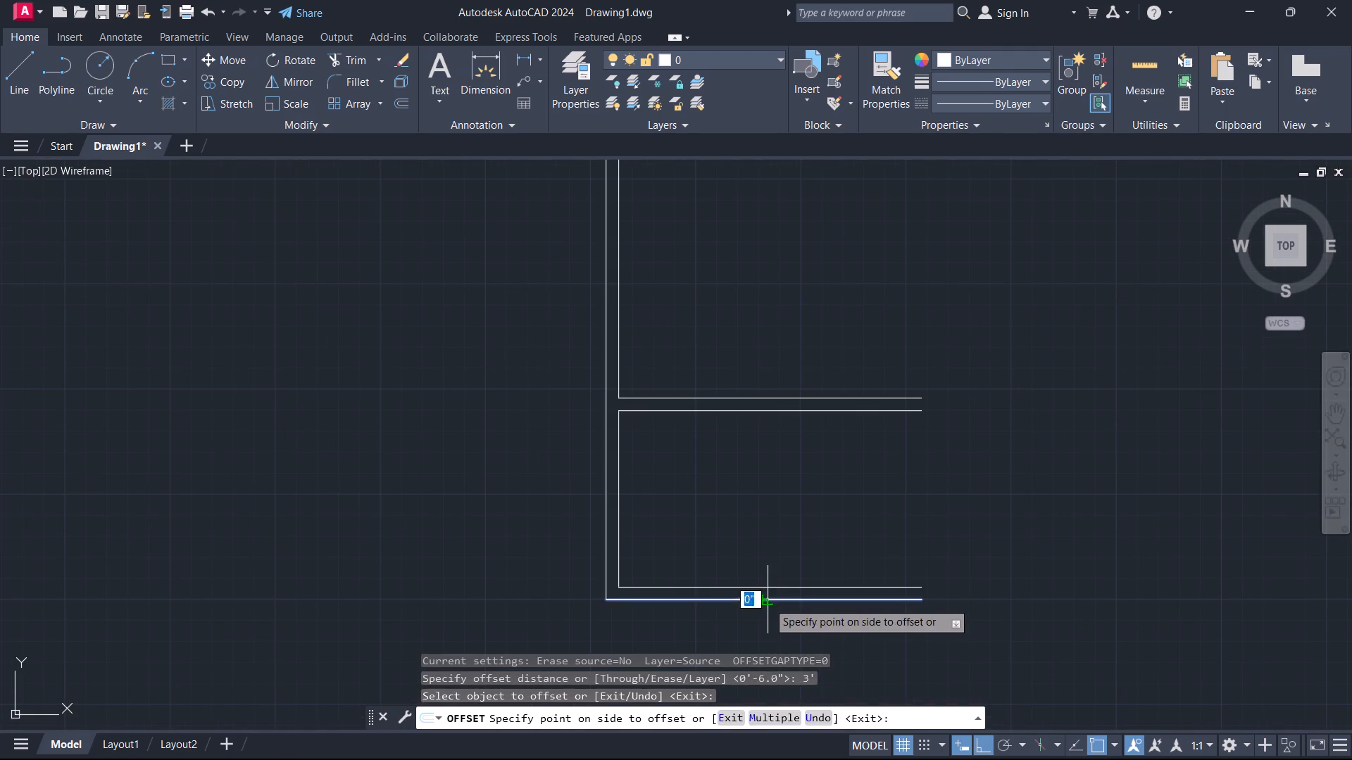
click(770, 626)
scroll(786, 611, down, 1)
middle_drag(784, 606, 797, 447)
scroll(797, 469, up, 1)
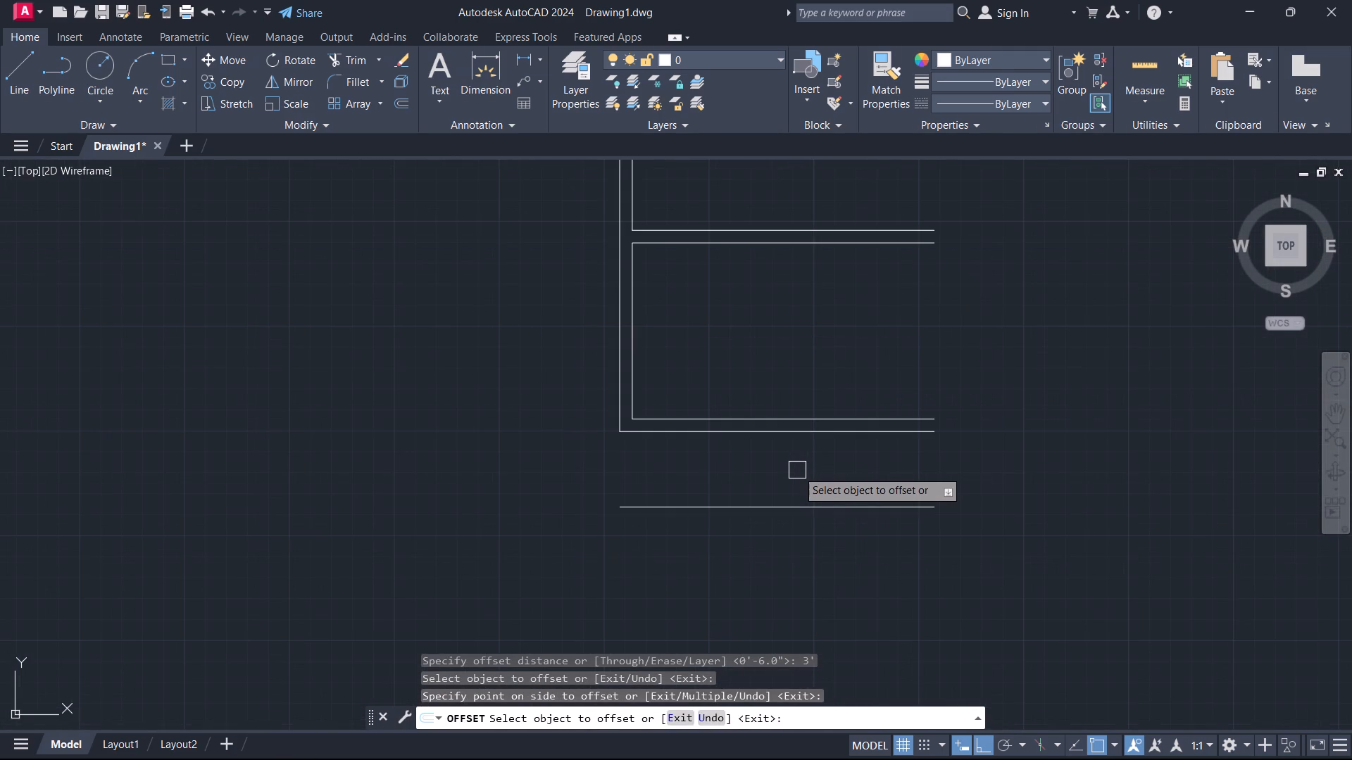
key(space)
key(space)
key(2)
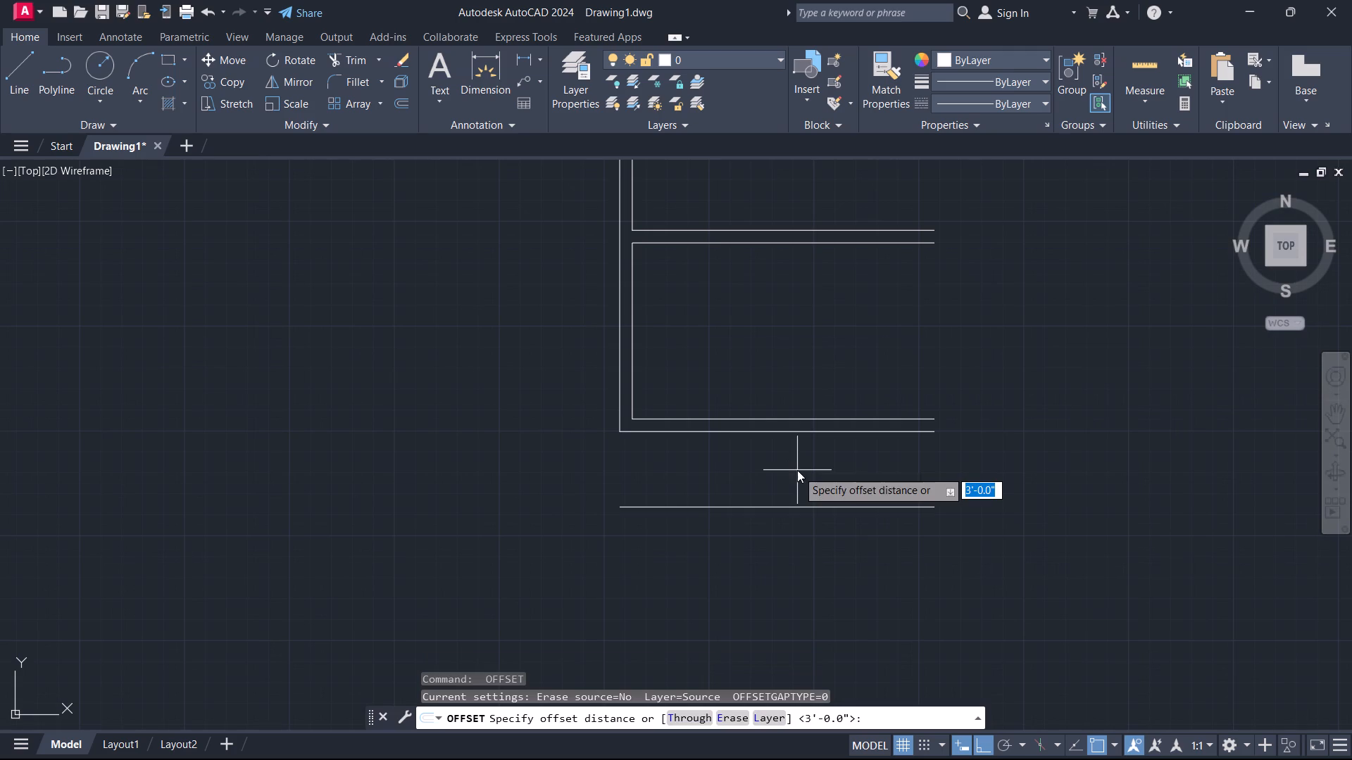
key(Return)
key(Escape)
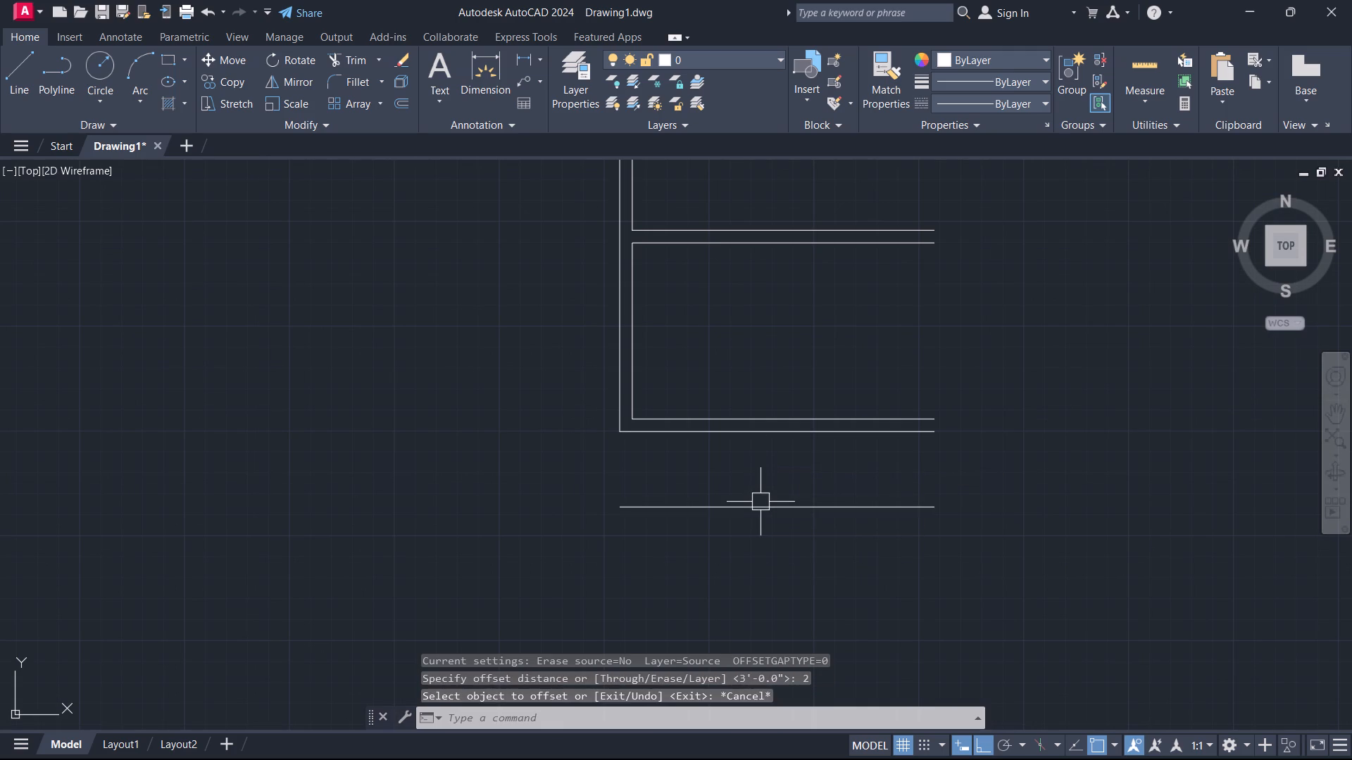
Offset the lowest horizontal line 4" downward.
text(O 4)
key(Return)
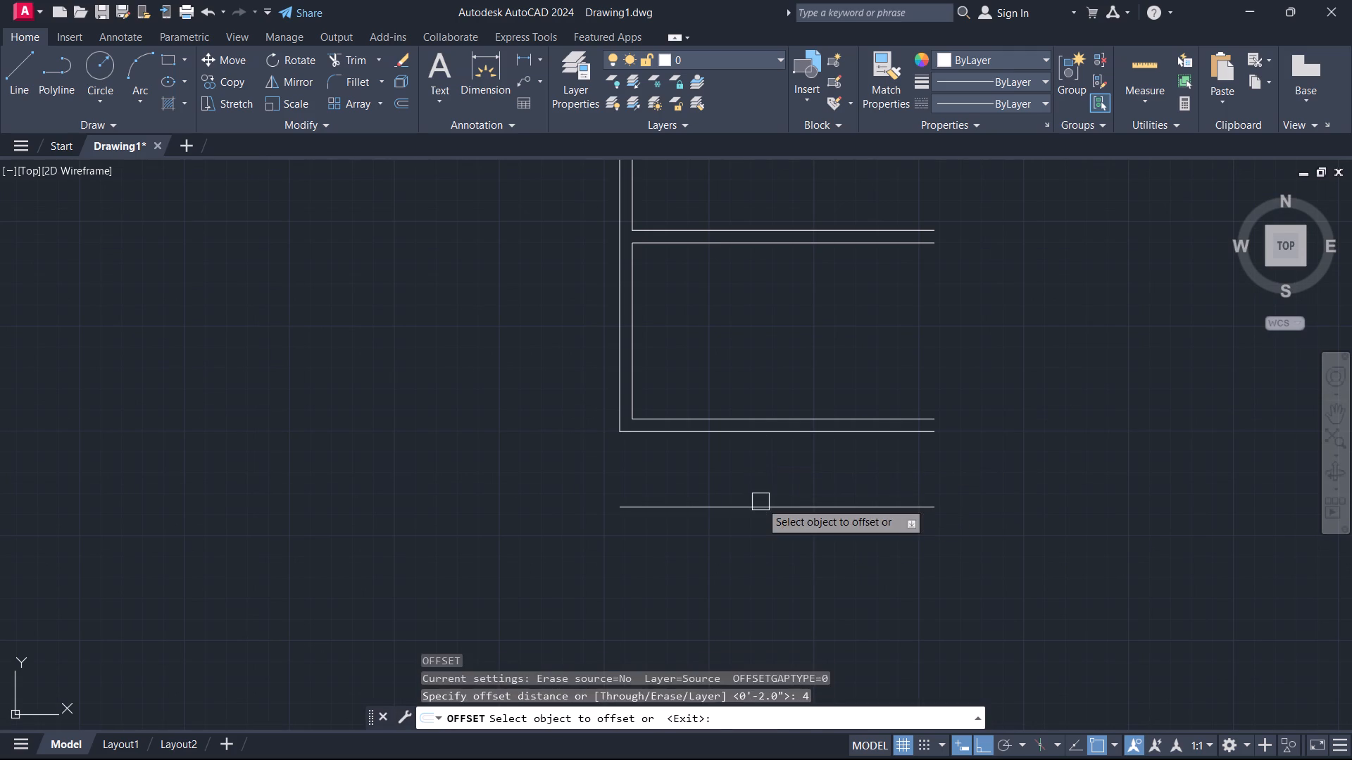
click(760, 502)
click(763, 550)
key(Escape)
Offset the lower line of the 4" pair 3' downward.
text(O)
key(space)
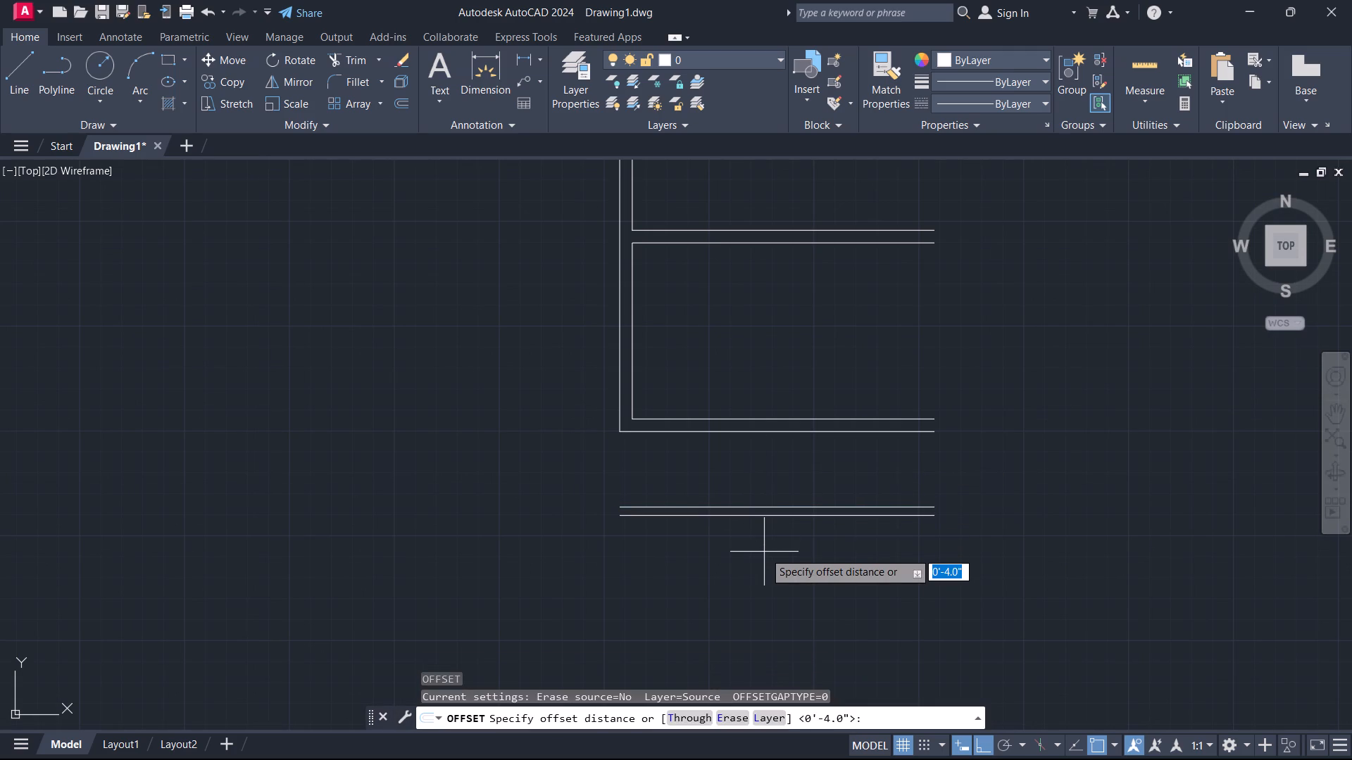
key(apostrophe)
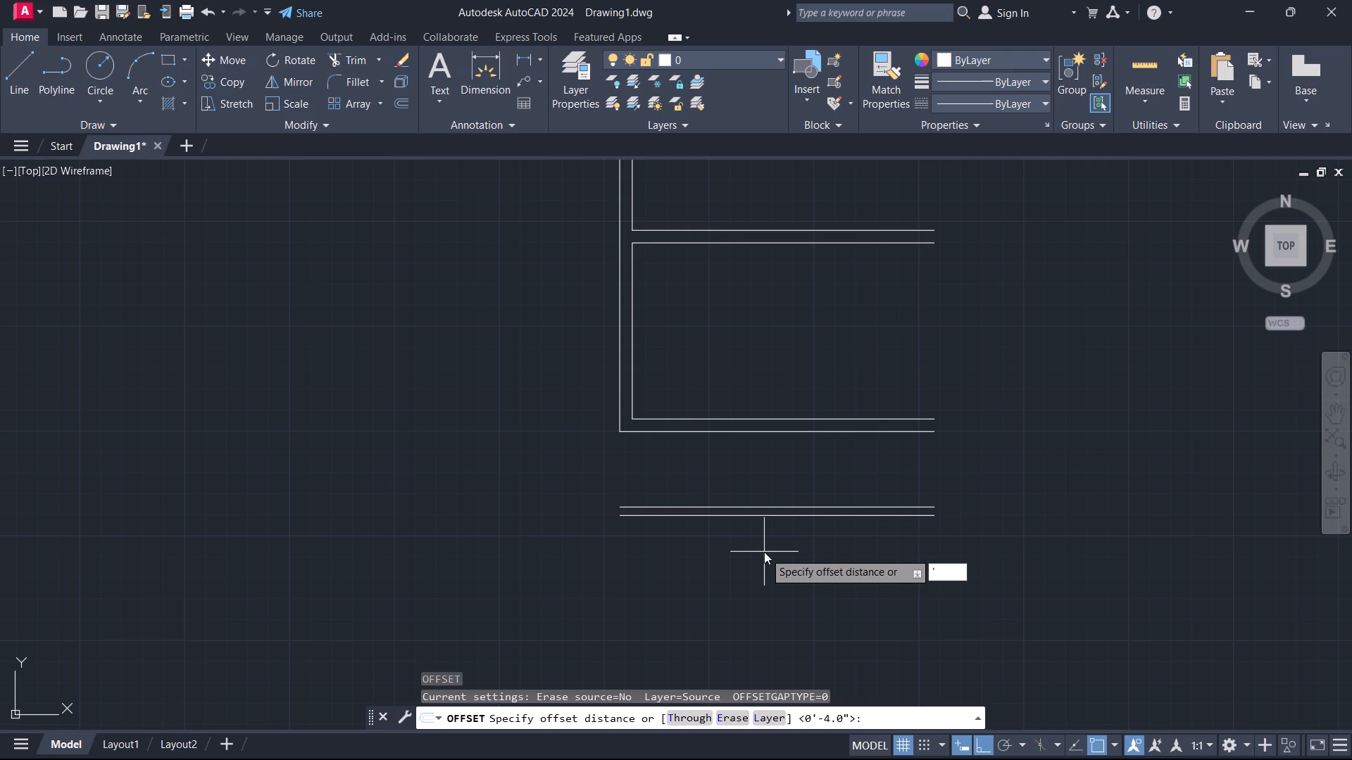
key(BackSpace)
text(3')
key(Return)
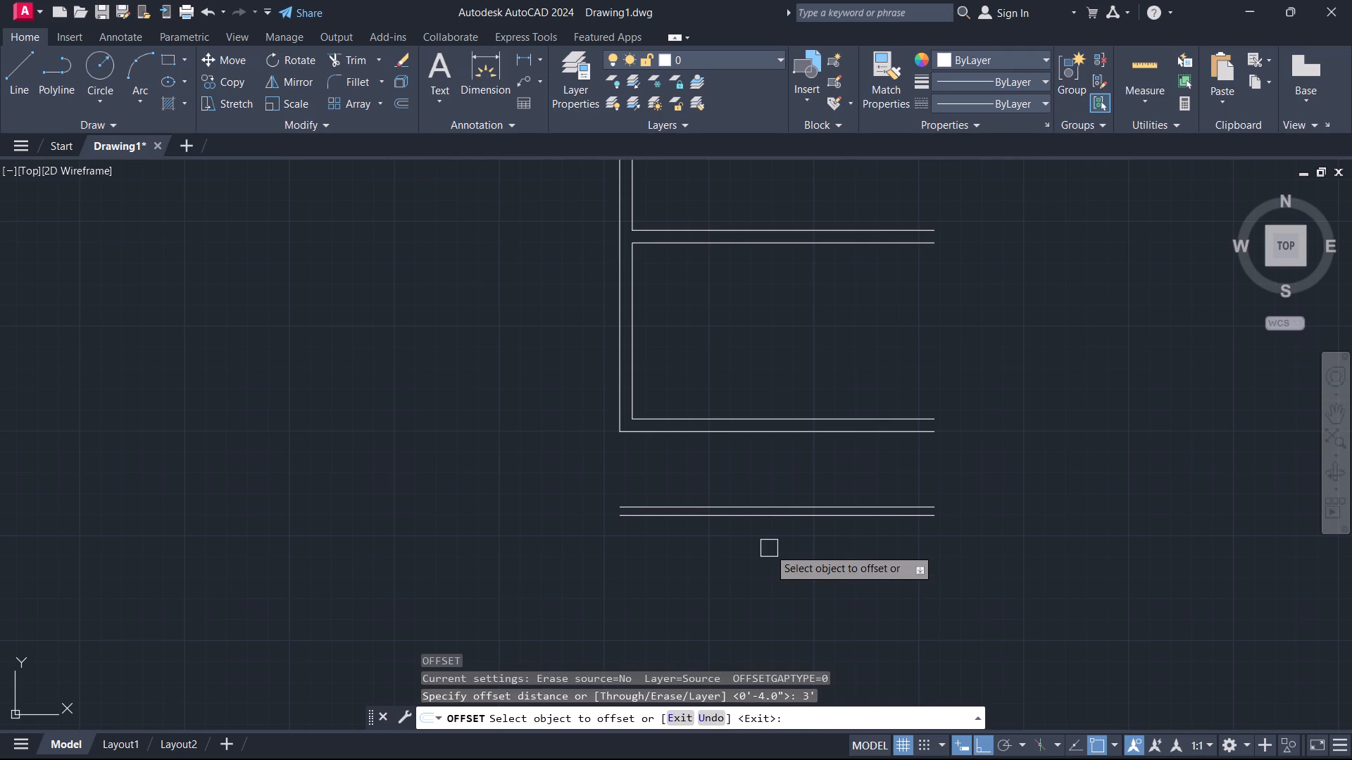
click(746, 519)
click(748, 556)
key(Escape)
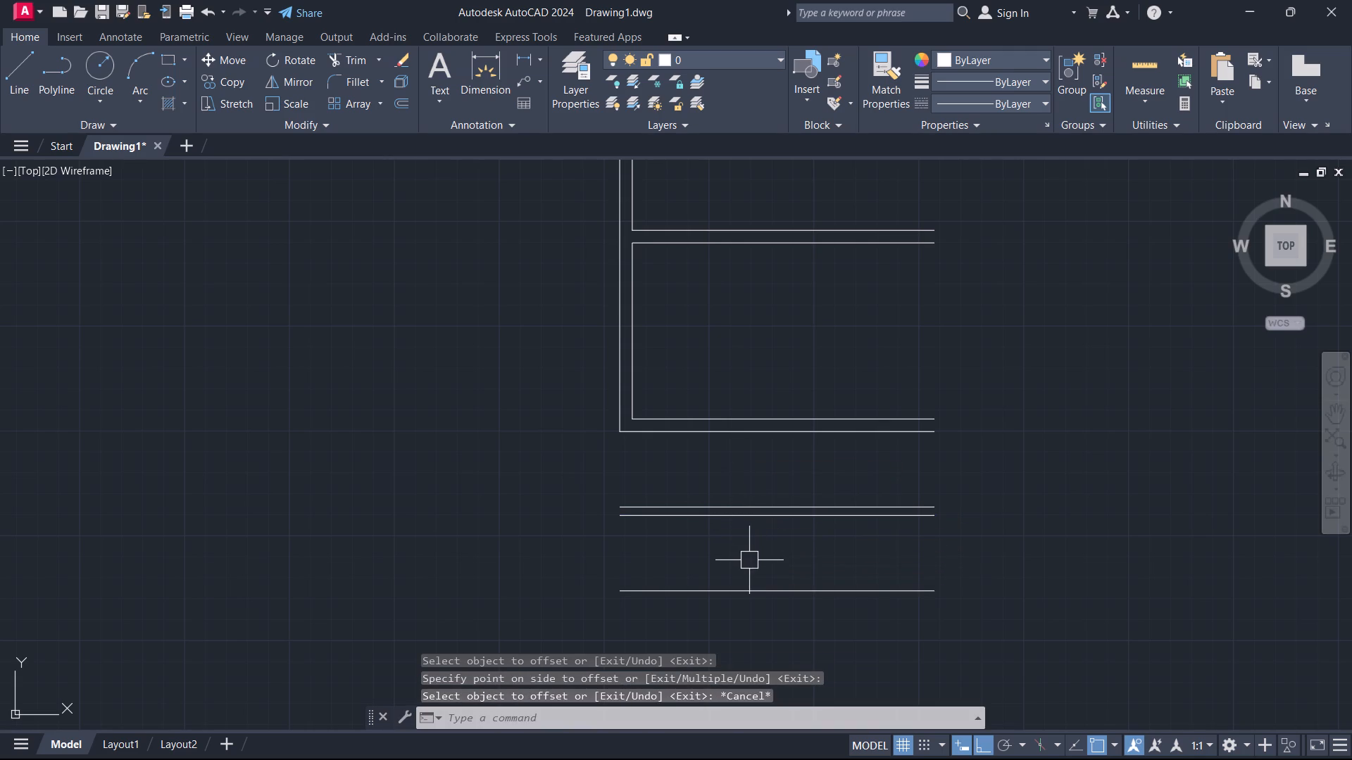
Offset the lowest horizontal line 6" downward to form the new bottom exterior wall.
text(O 6)
key(Return)
click(758, 592)
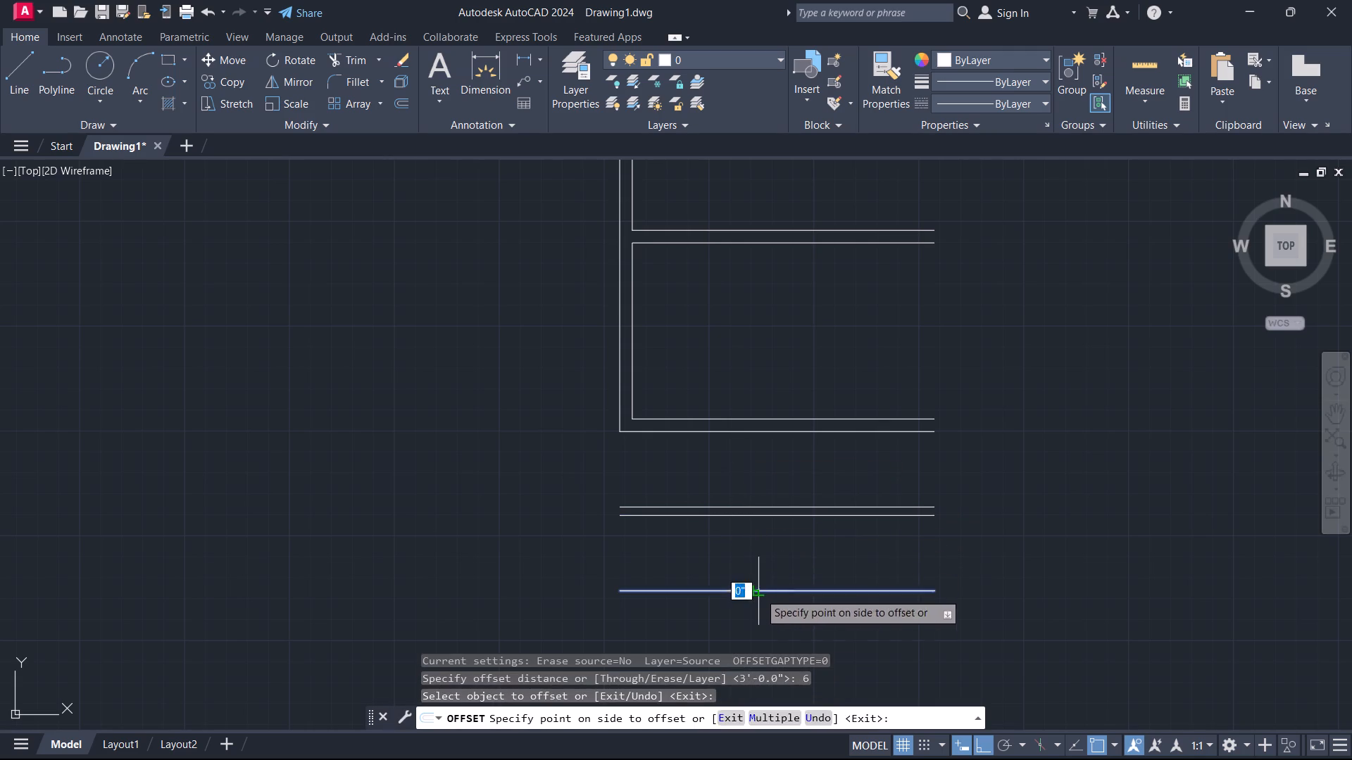
click(760, 636)
key(Escape)
Fillet the outermost left vertical line with the lowest horizontal line to form the square outer bottom-left corner.
key(f)
key(space)
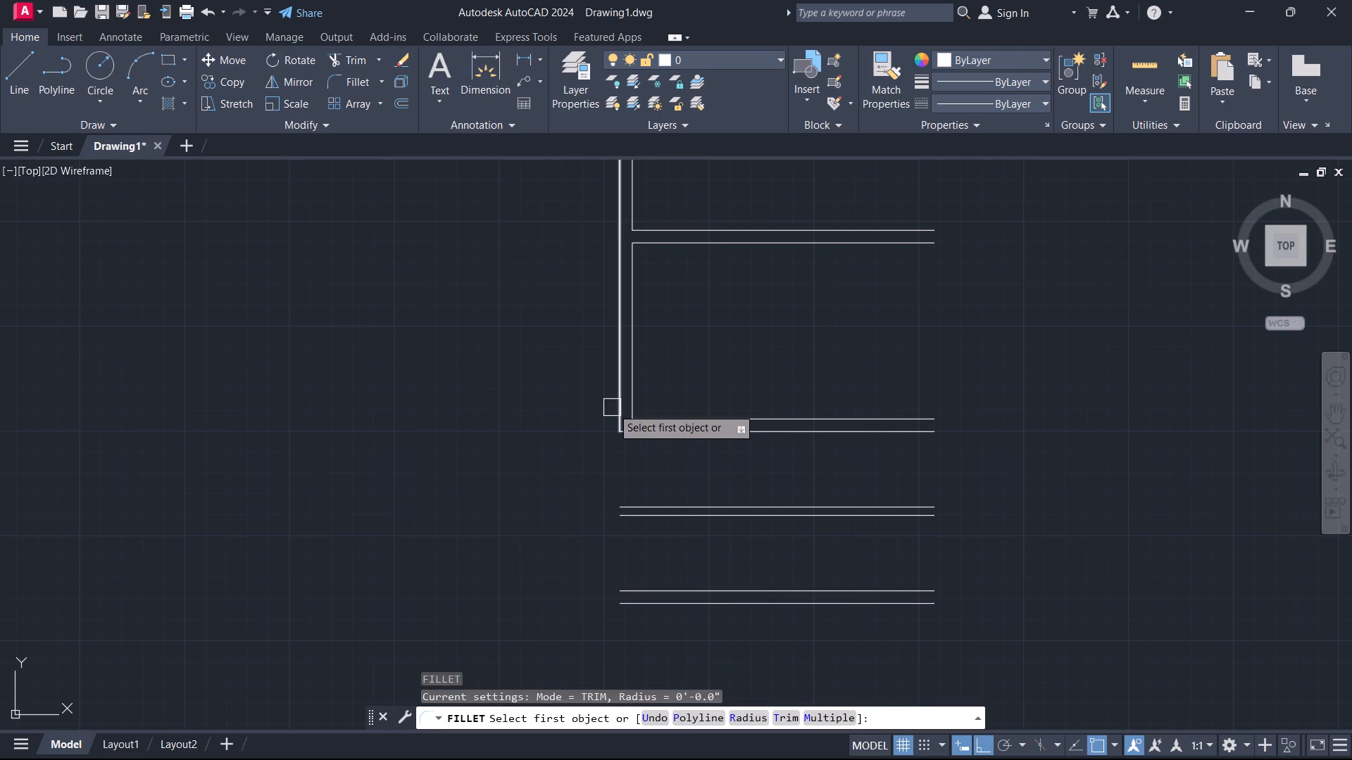
click(612, 407)
click(654, 607)
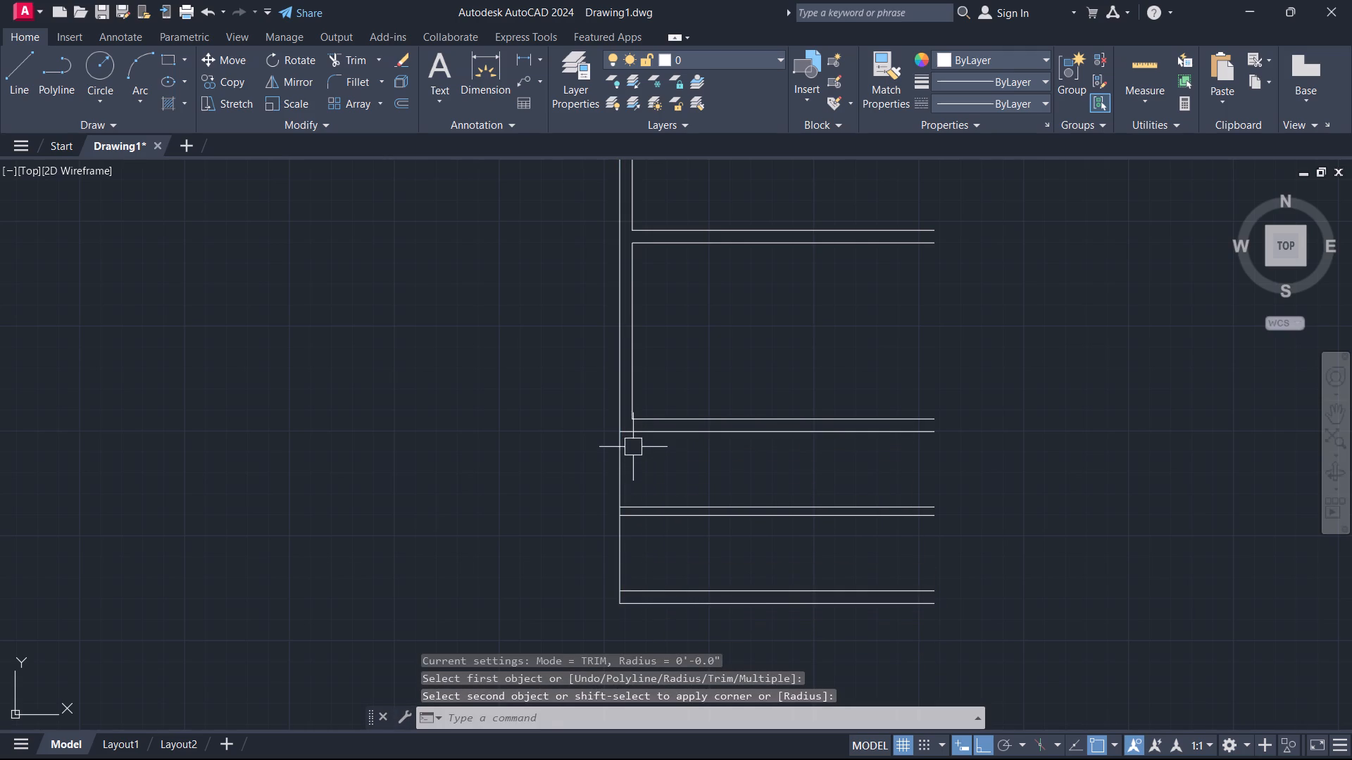
Fillet the left inner wall line with the upper line of the new bottom exterior wall to form the square inner corner.
key(space)
click(637, 382)
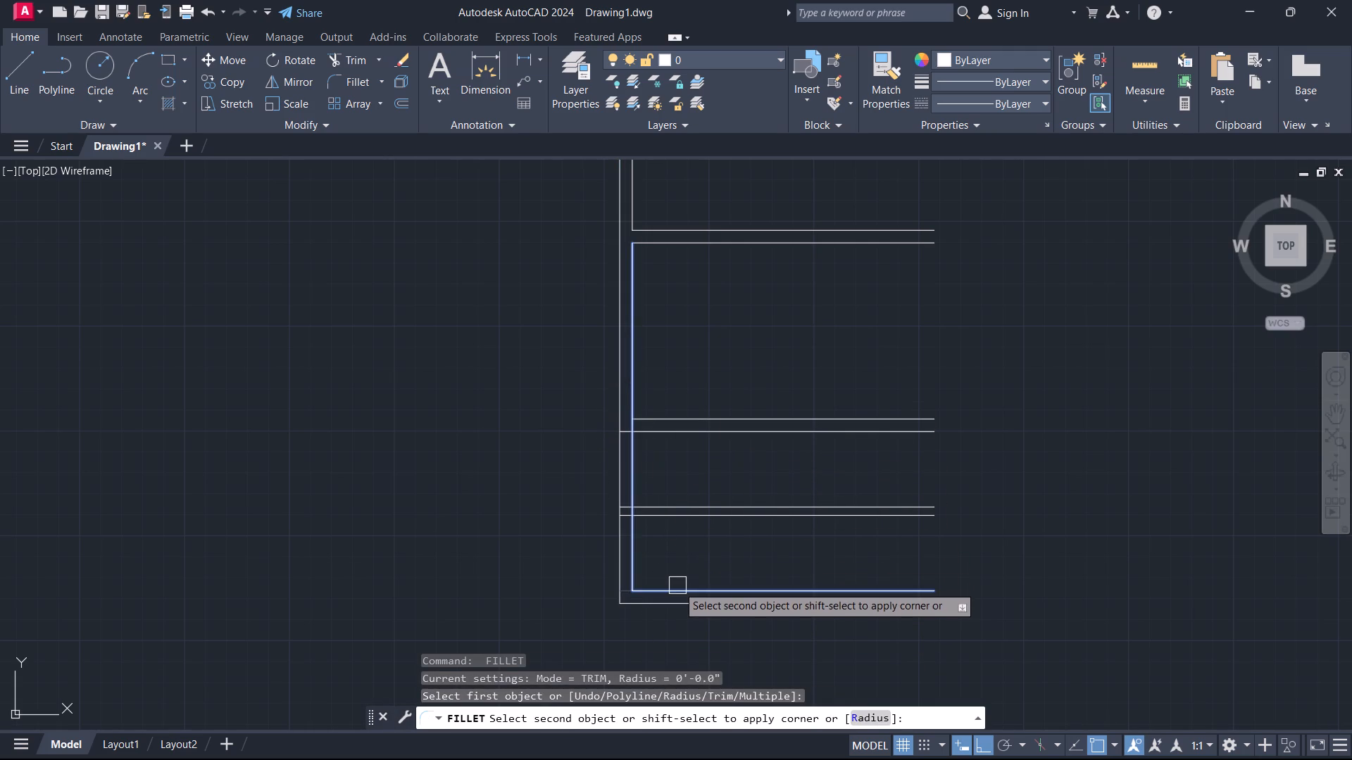
click(677, 585)
key(Escape)
Fillet the lowest horizontal line with the outermost right vertical line to form the square outer bottom-right corner.
key(space)
click(740, 605)
scroll(794, 528, down, 5)
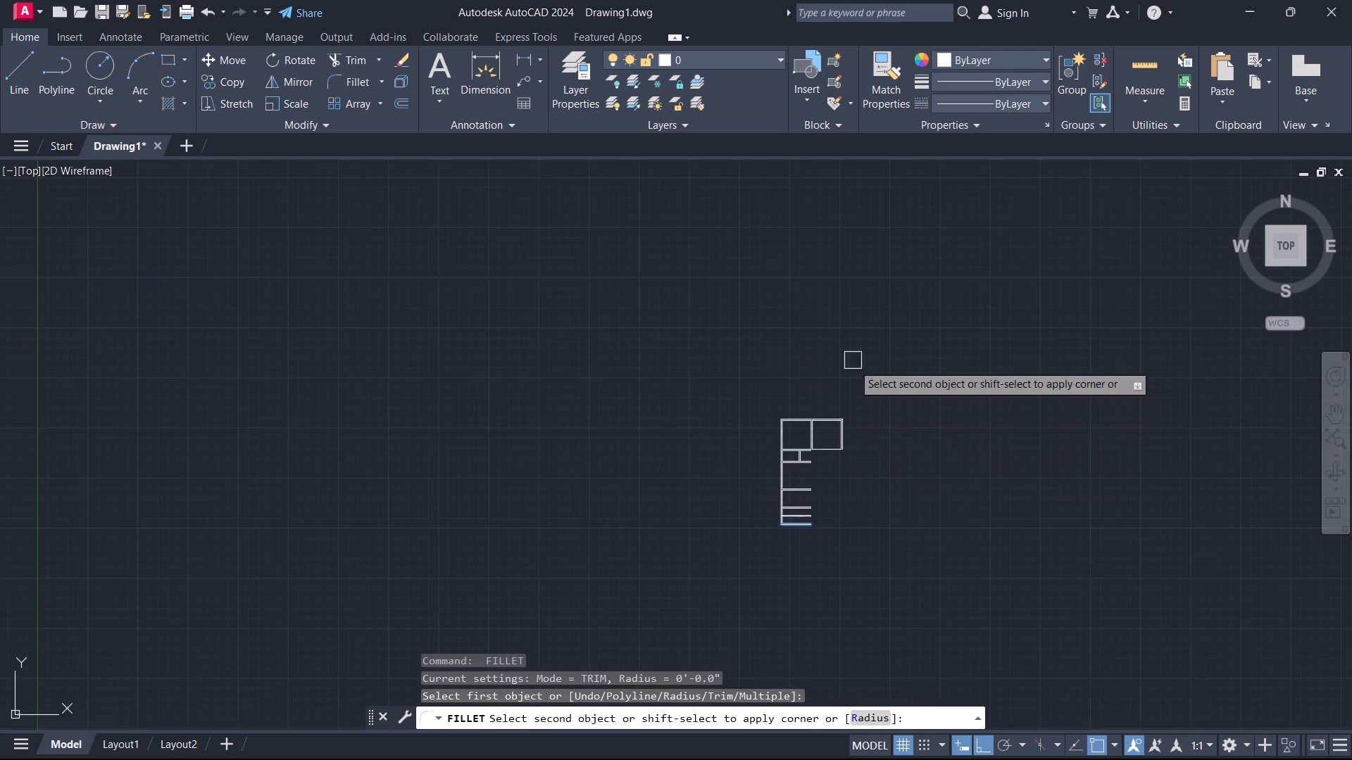
scroll(853, 373, up, 3)
click(815, 571)
key(Escape)
Fillet the upper line of the bottom exterior wall with the right inner wall line to form the square inner bottom-right corner.
scroll(782, 602, down, 2)
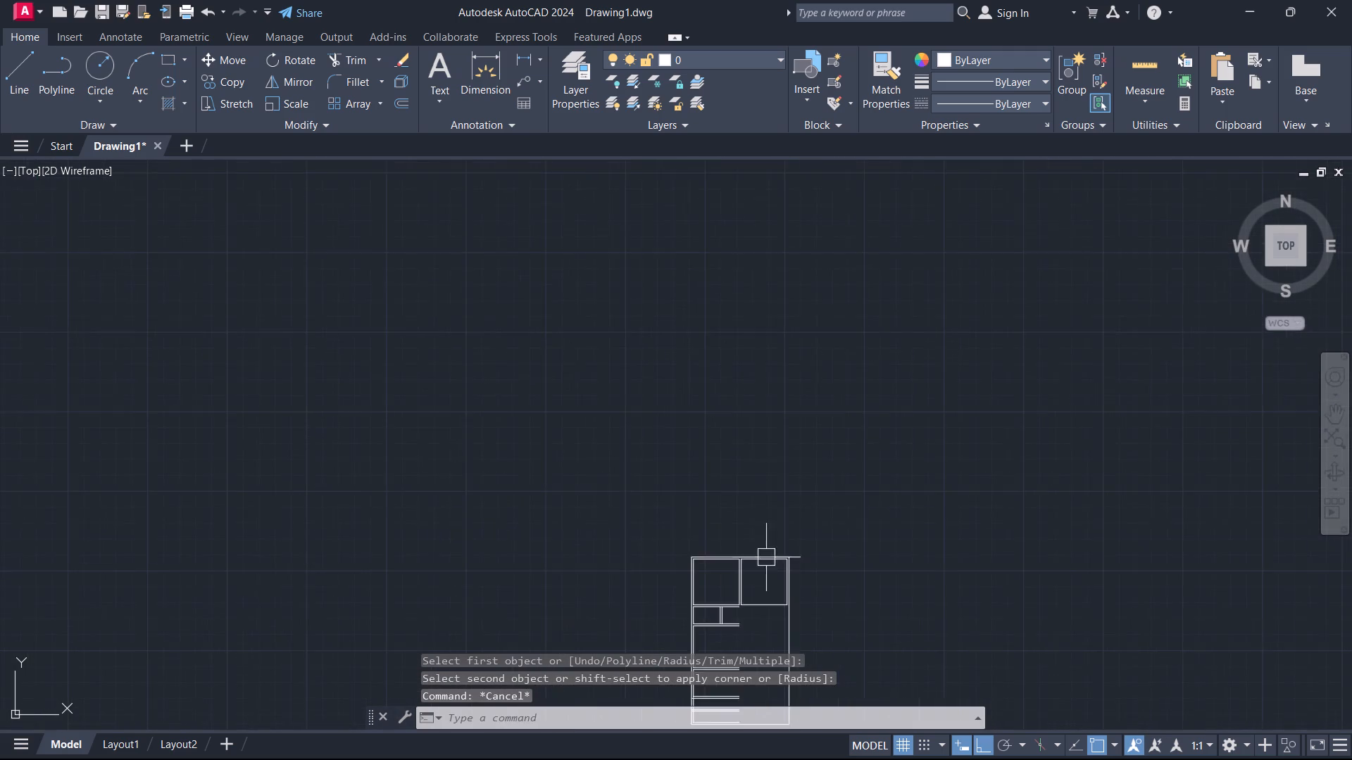
middle_drag(766, 557, 853, 336)
scroll(782, 512, up, 4)
key(space)
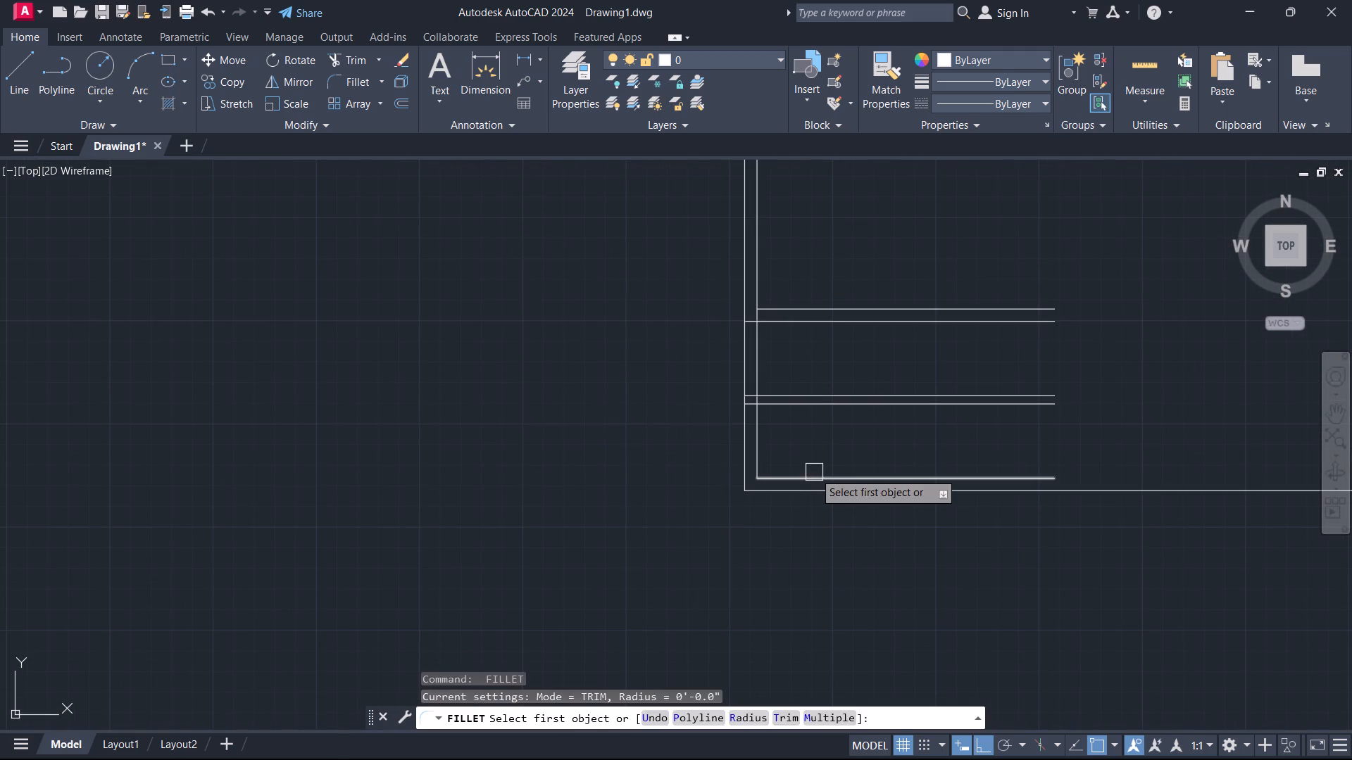
click(814, 472)
scroll(889, 431, up, 1)
scroll(911, 420, down, 4)
middle_drag(1018, 334, 901, 478)
scroll(907, 455, up, 2)
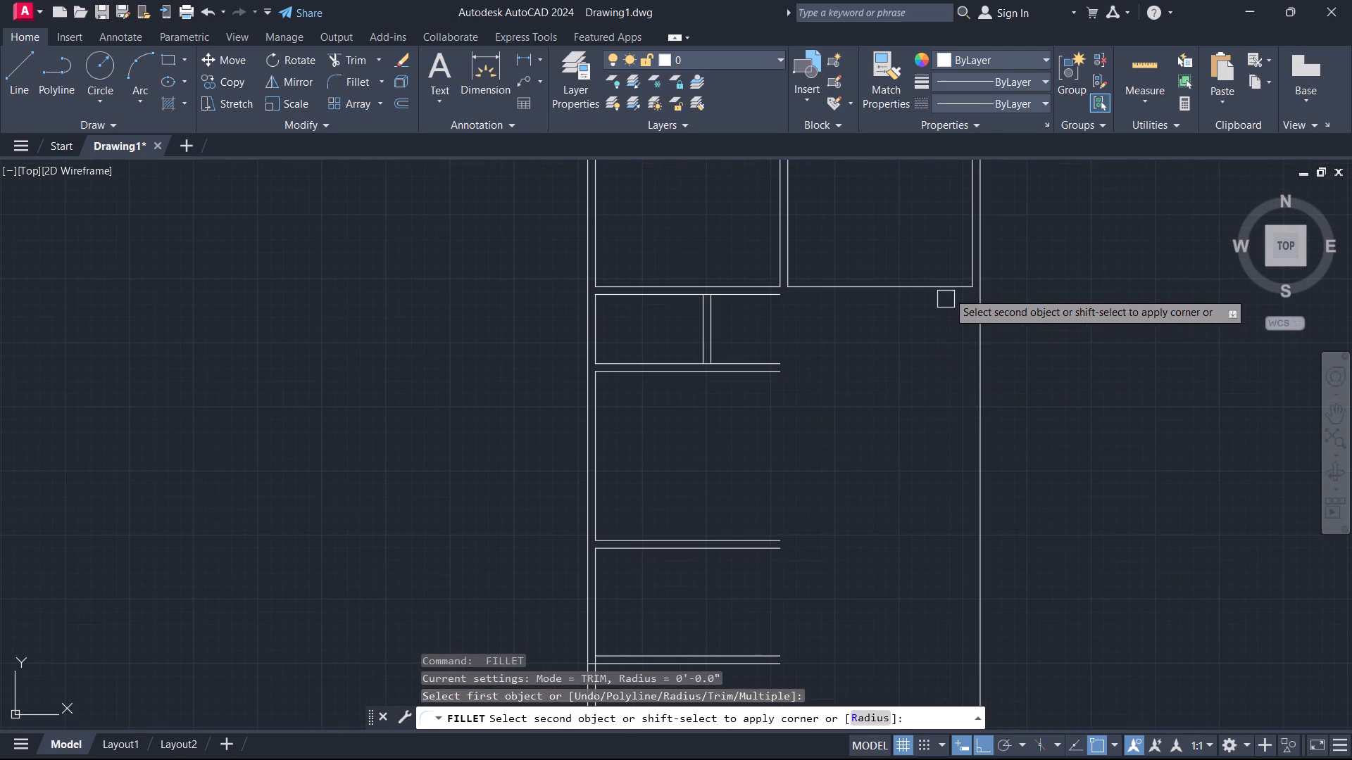
scroll(960, 265, up, 2)
click(980, 297)
key(Escape)
Switch to the Fuji window showing the 25' x 45' south-facing house plan task.
scroll(922, 372, down, 1)
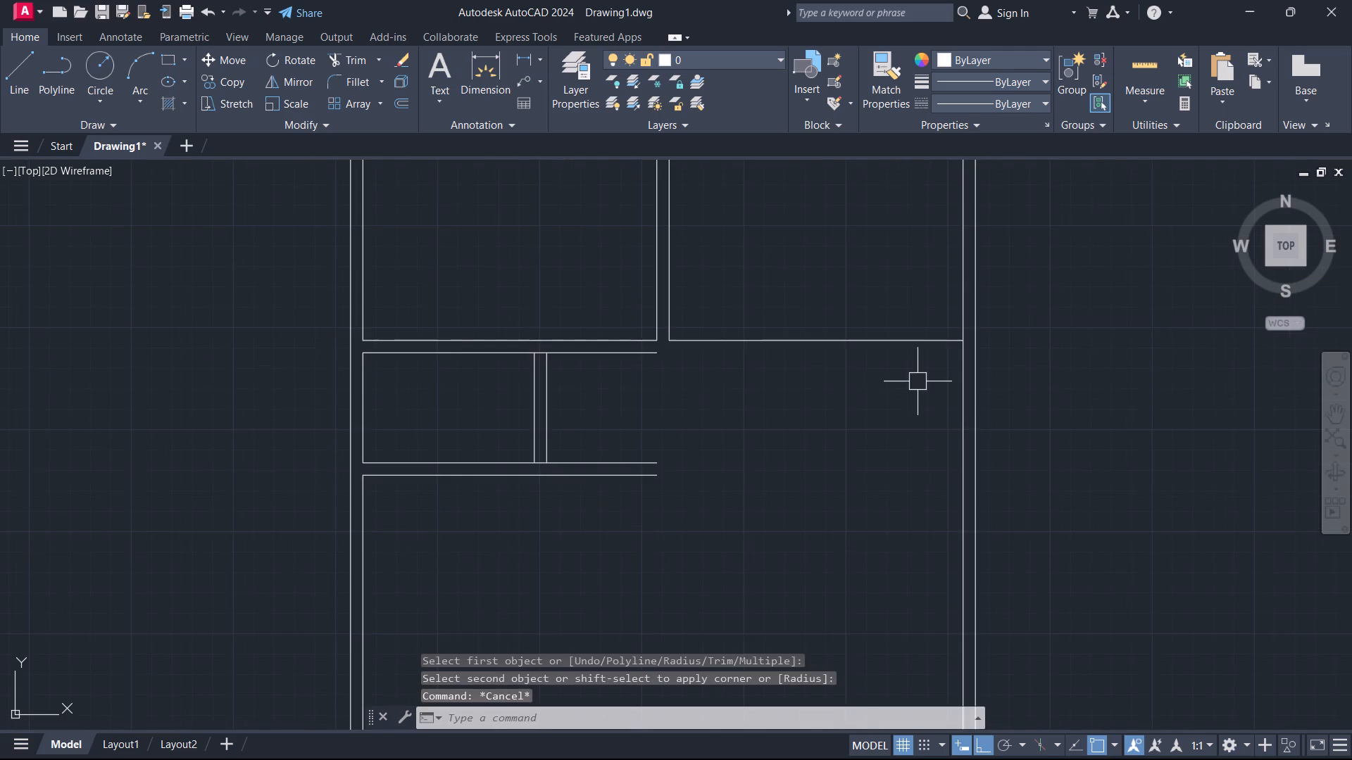
middle_click(907, 396)
scroll(907, 396, down, 2)
scroll(855, 452, down, 1)
middle_drag(856, 452, 949, 322)
scroll(908, 381, up, 1)
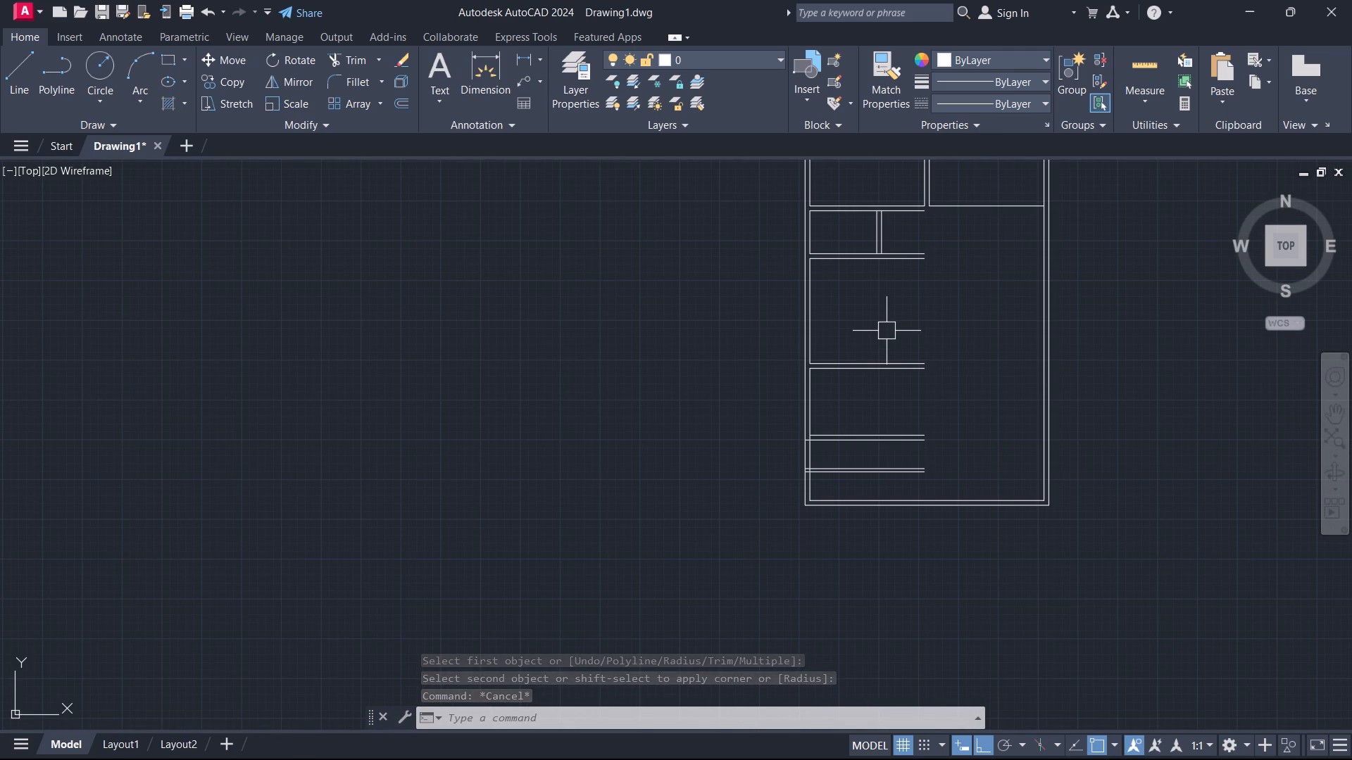
key(alt+Tab)
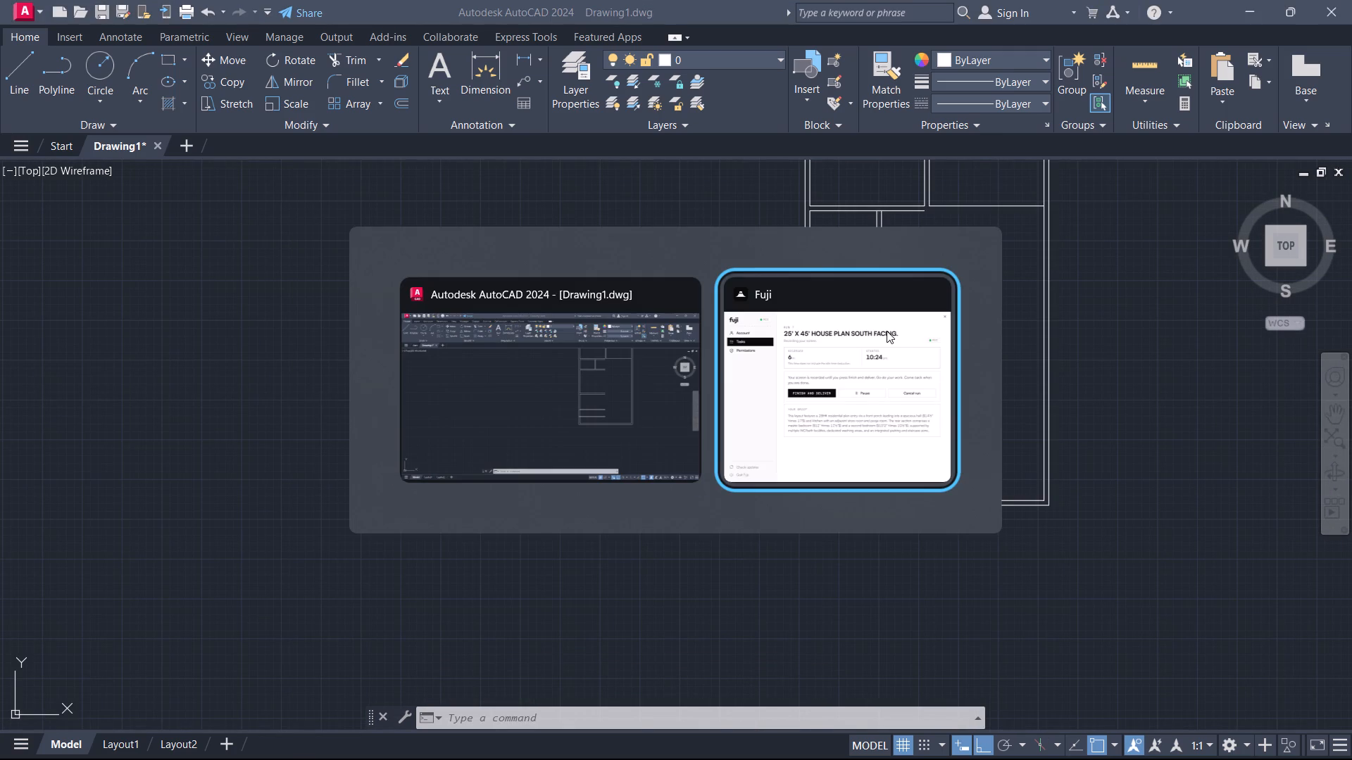
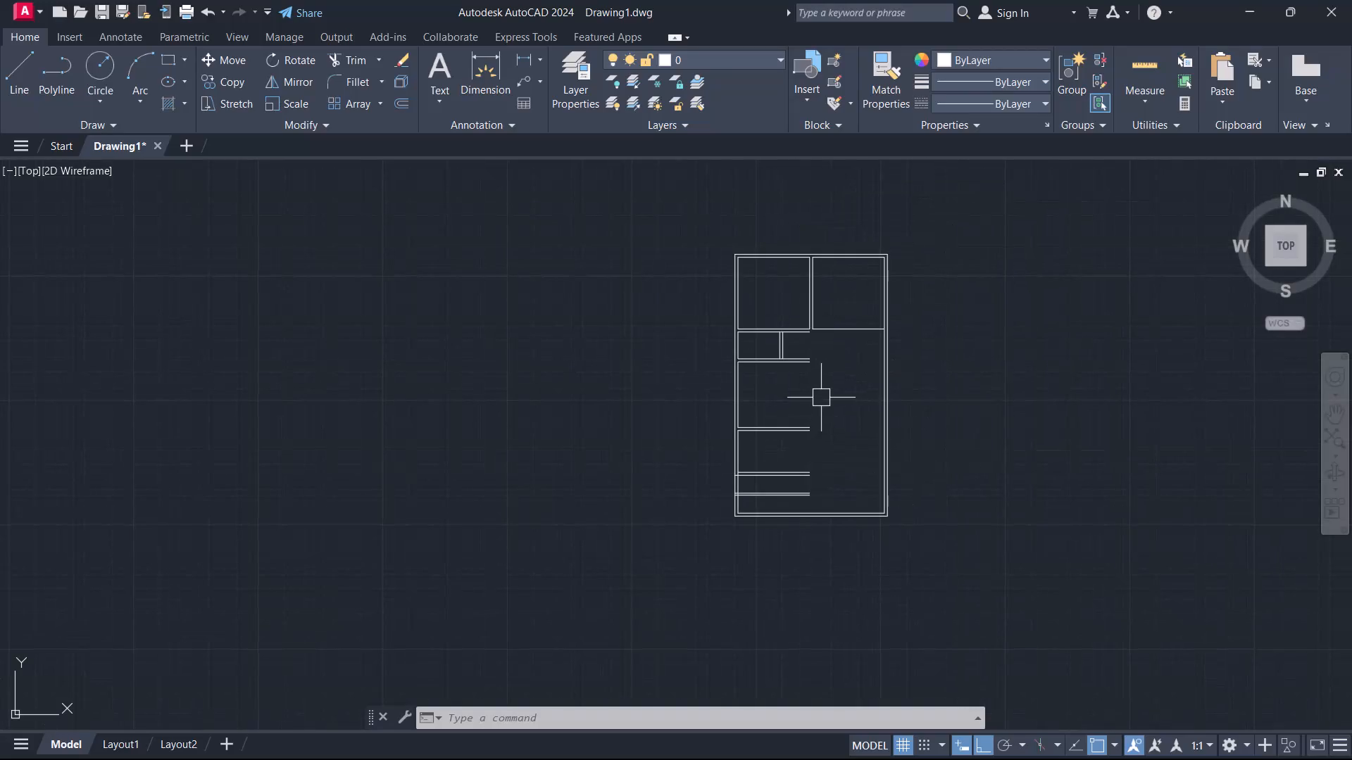
Examine the partly drawn floor plan around the small rooms and the open area on its east side.
scroll(846, 312, up, 1)
scroll(846, 312, down, 2)
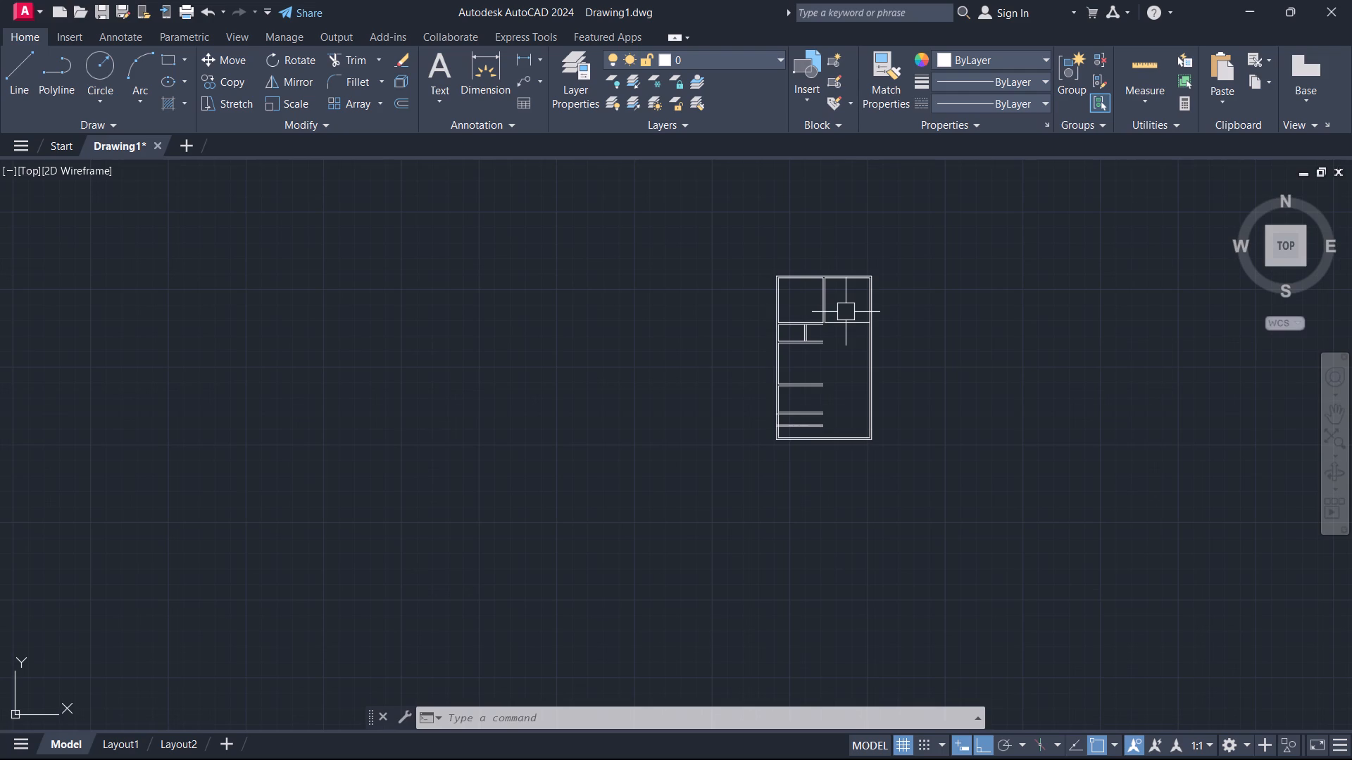
scroll(846, 312, up, 2)
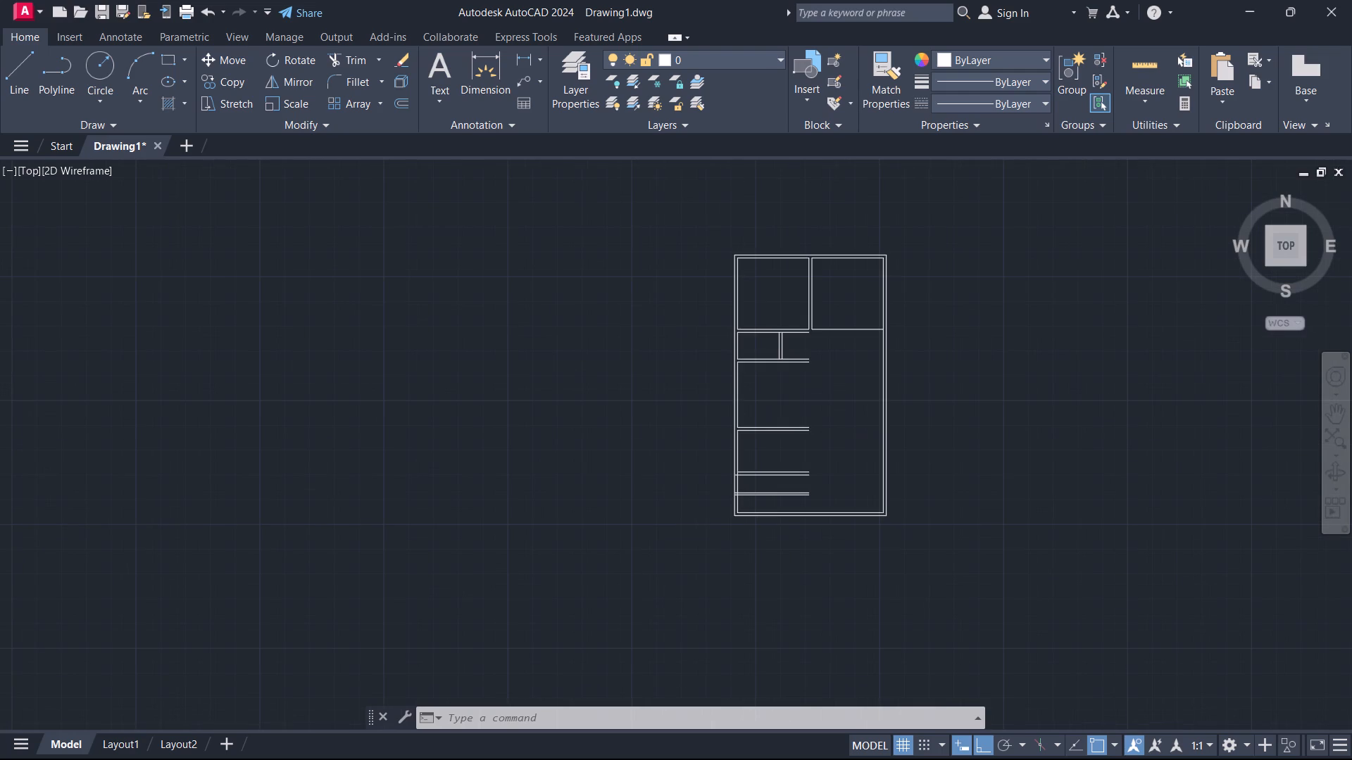
click(846, 312)
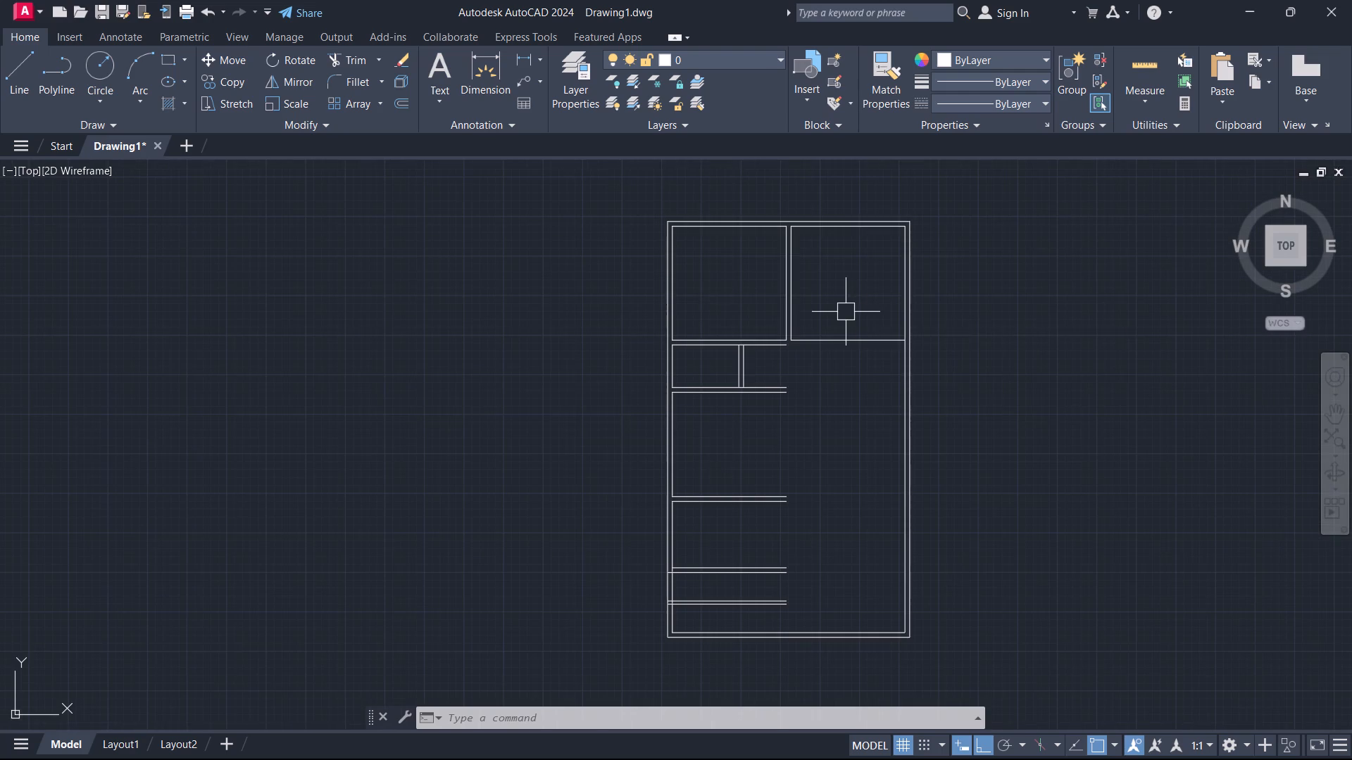
middle_drag(831, 403, 784, 412)
key(Escape)
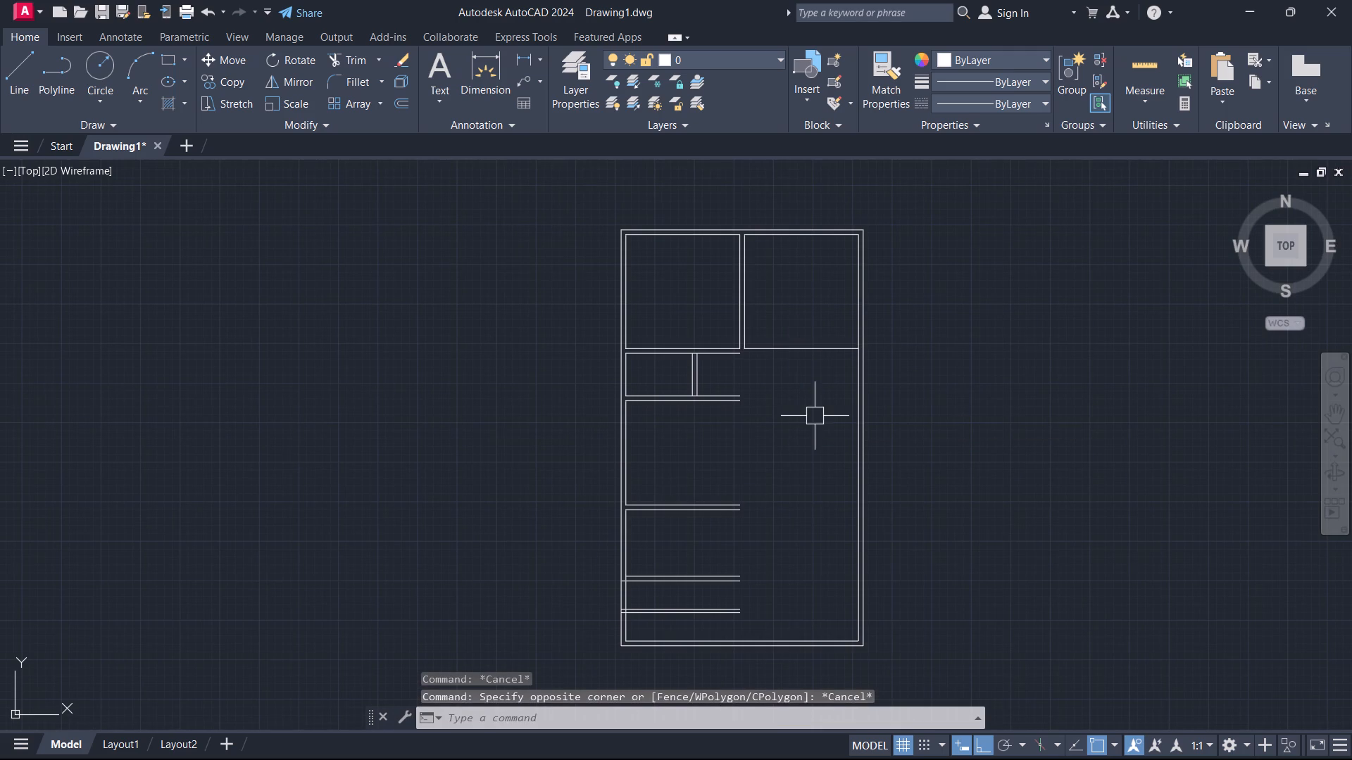
middle_drag(802, 417, 789, 343)
middle_click(789, 346)
scroll(758, 346, up, 1)
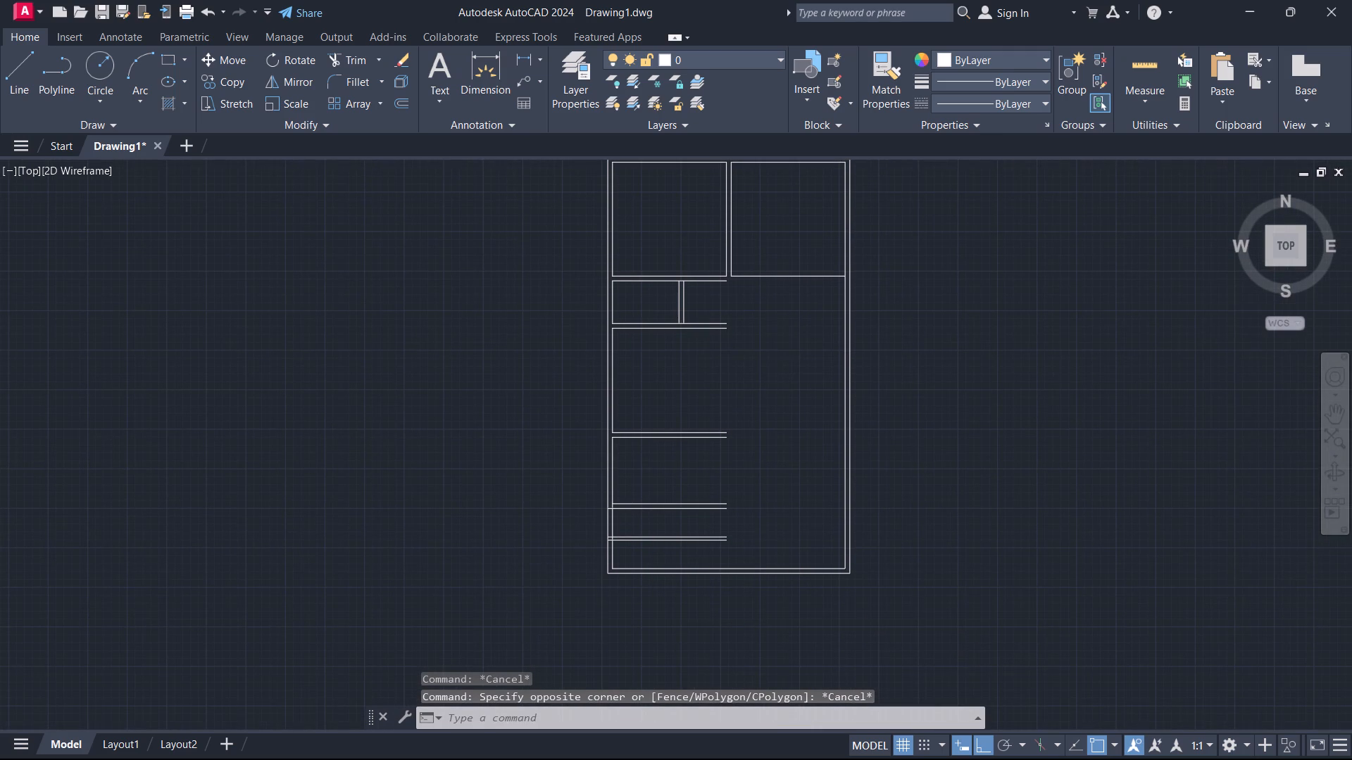
middle_drag(756, 344, 758, 373)
middle_click(758, 391)
scroll(757, 391, down, 1)
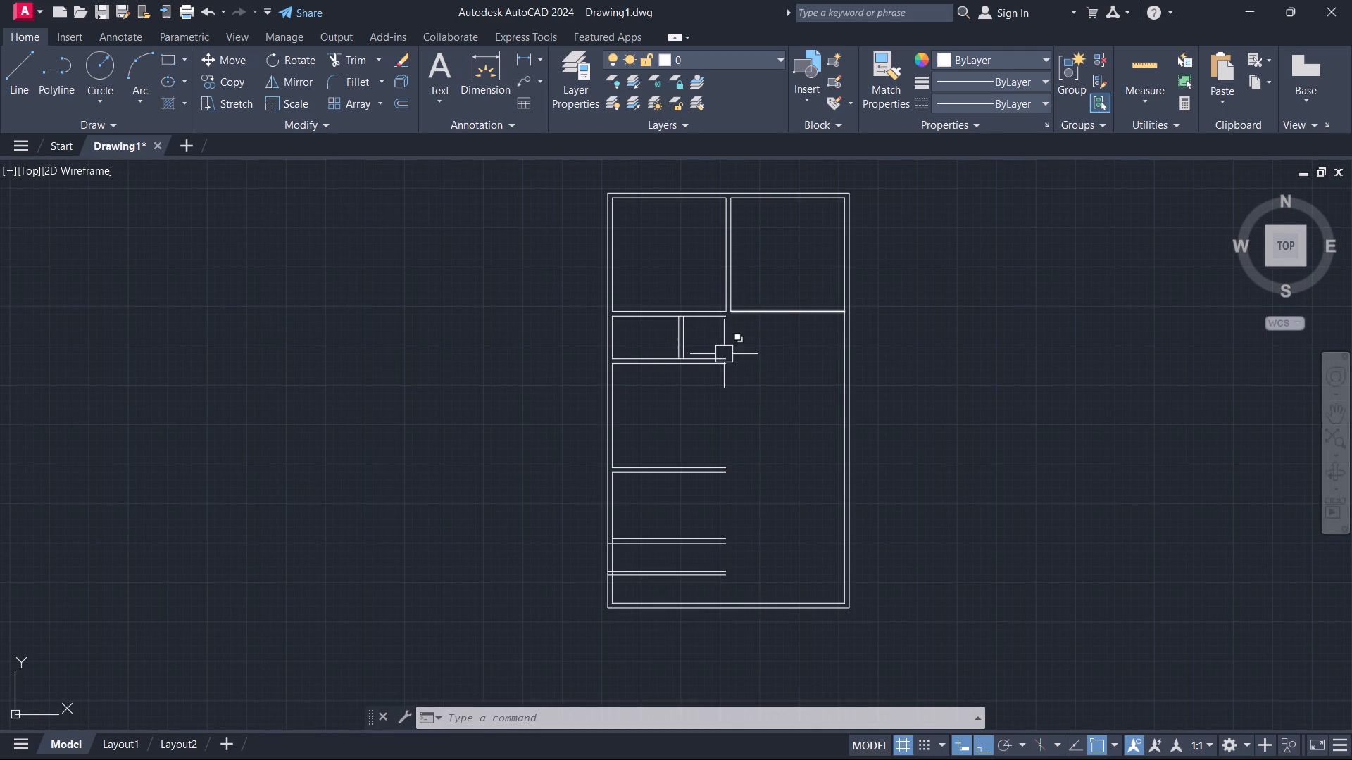
scroll(724, 354, up, 2)
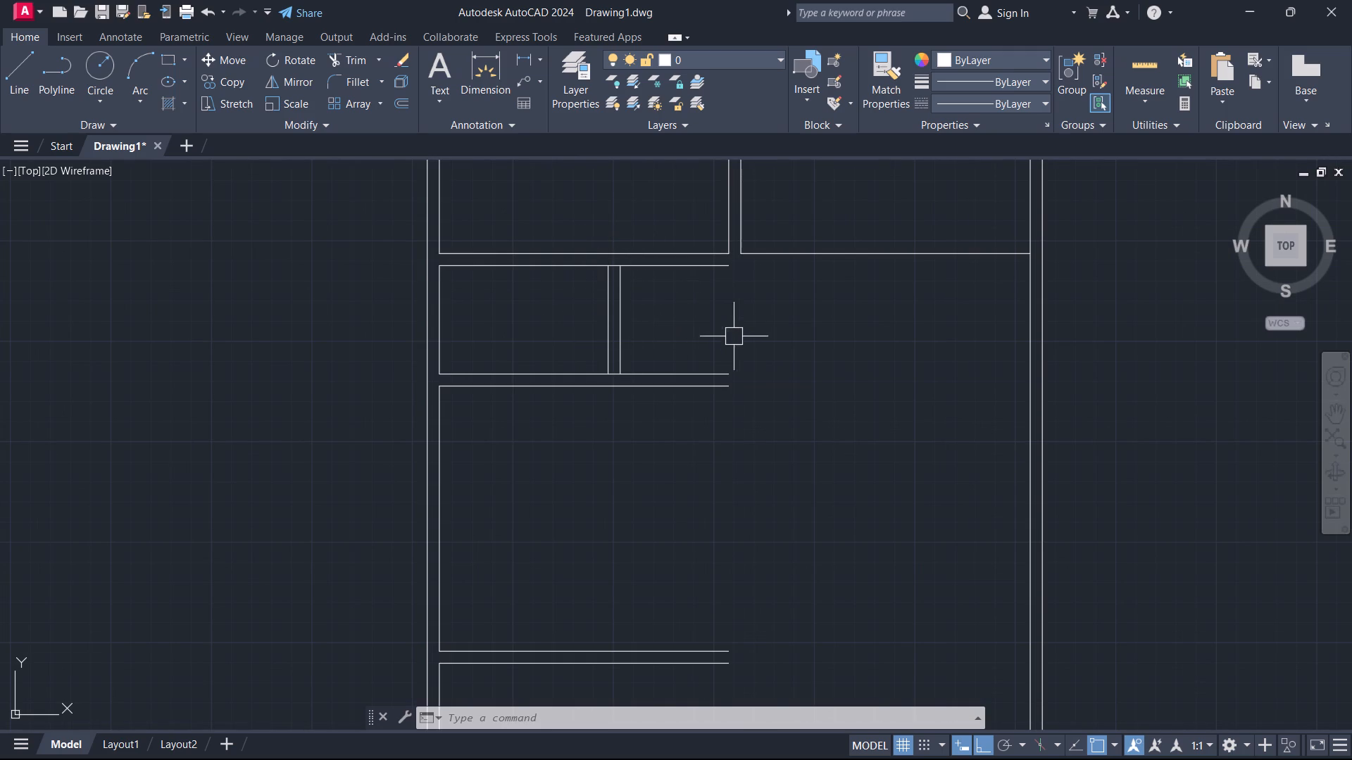
scroll(786, 323, down, 2)
middle_drag(785, 331, 737, 412)
middle_click(737, 412)
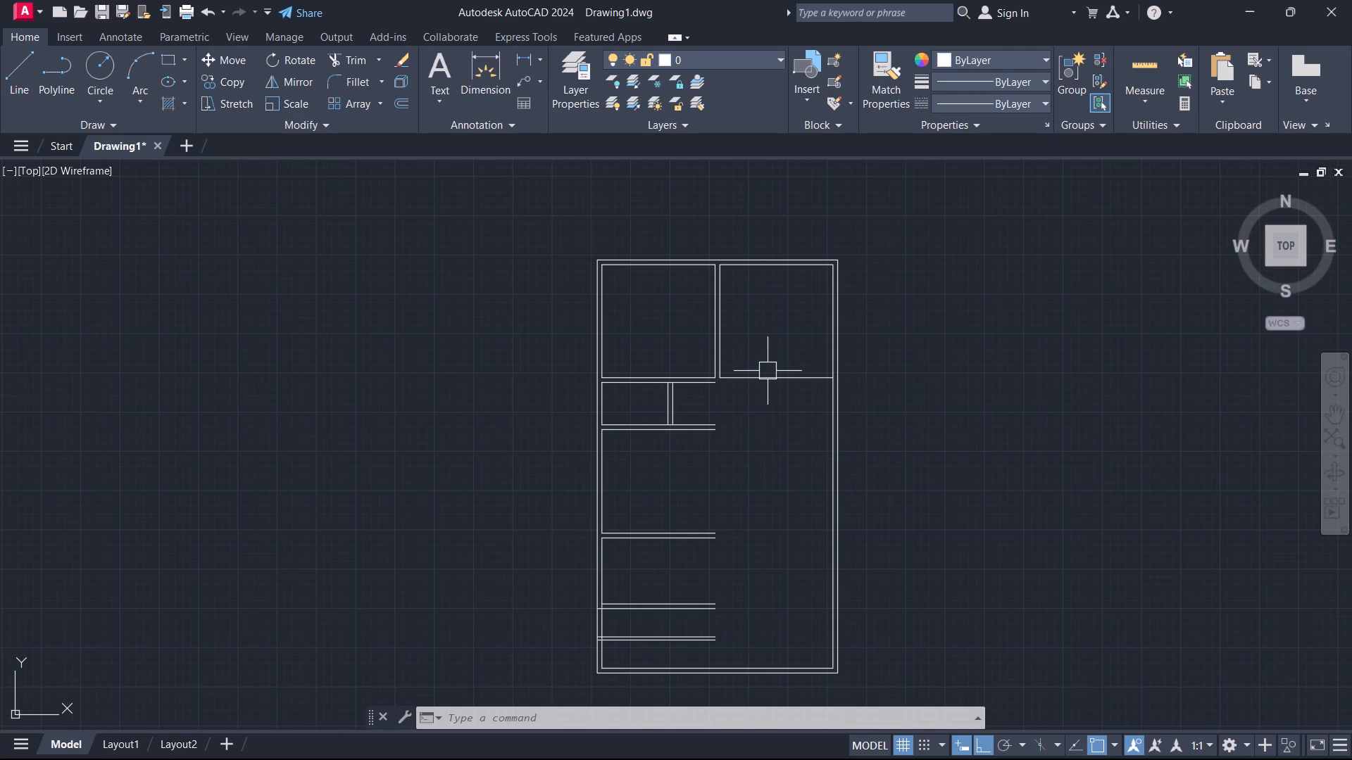
Offset the bottom line of the upper-right room 6" downward to give that wall its thickness.
scroll(799, 298, up, 1)
scroll(749, 407, up, 1)
scroll(749, 407, down, 1)
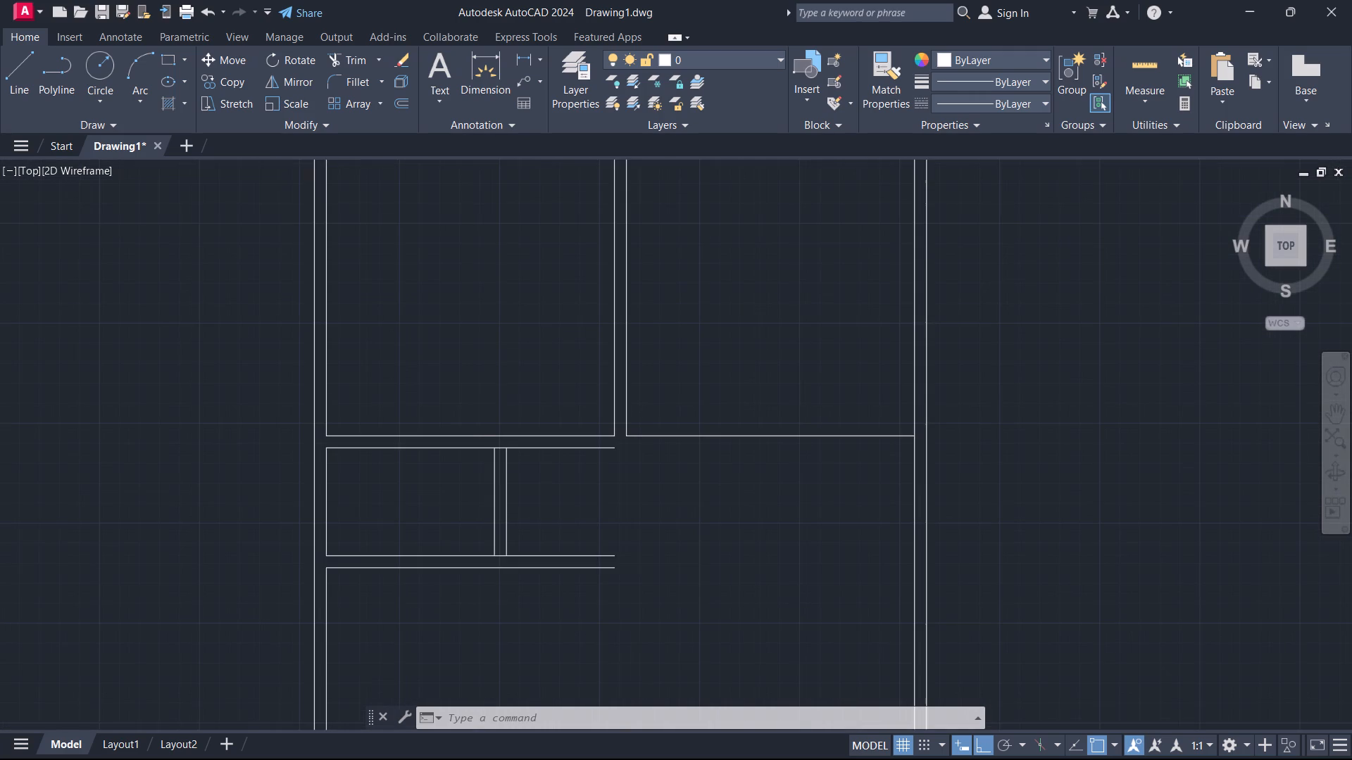
scroll(749, 407, up, 1)
text(O)
key(space)
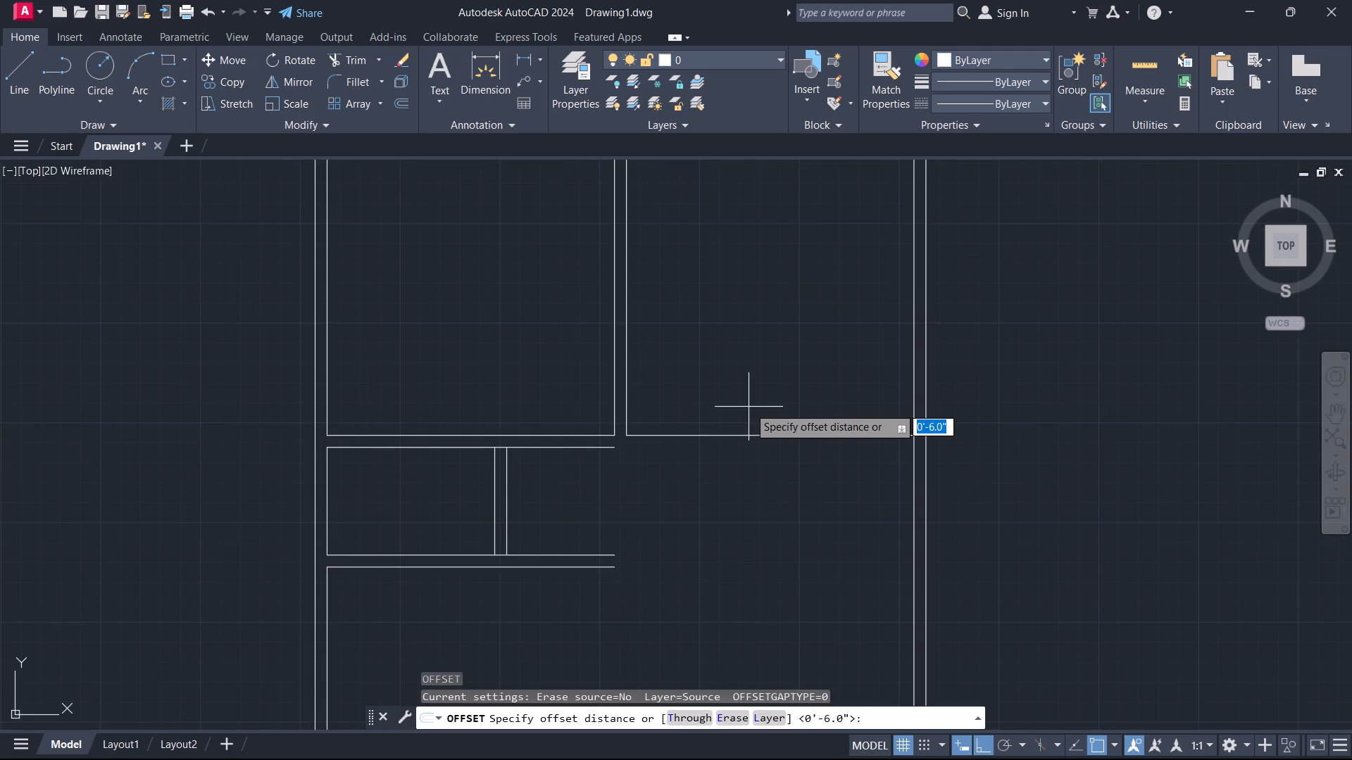
key(6)
key(Return)
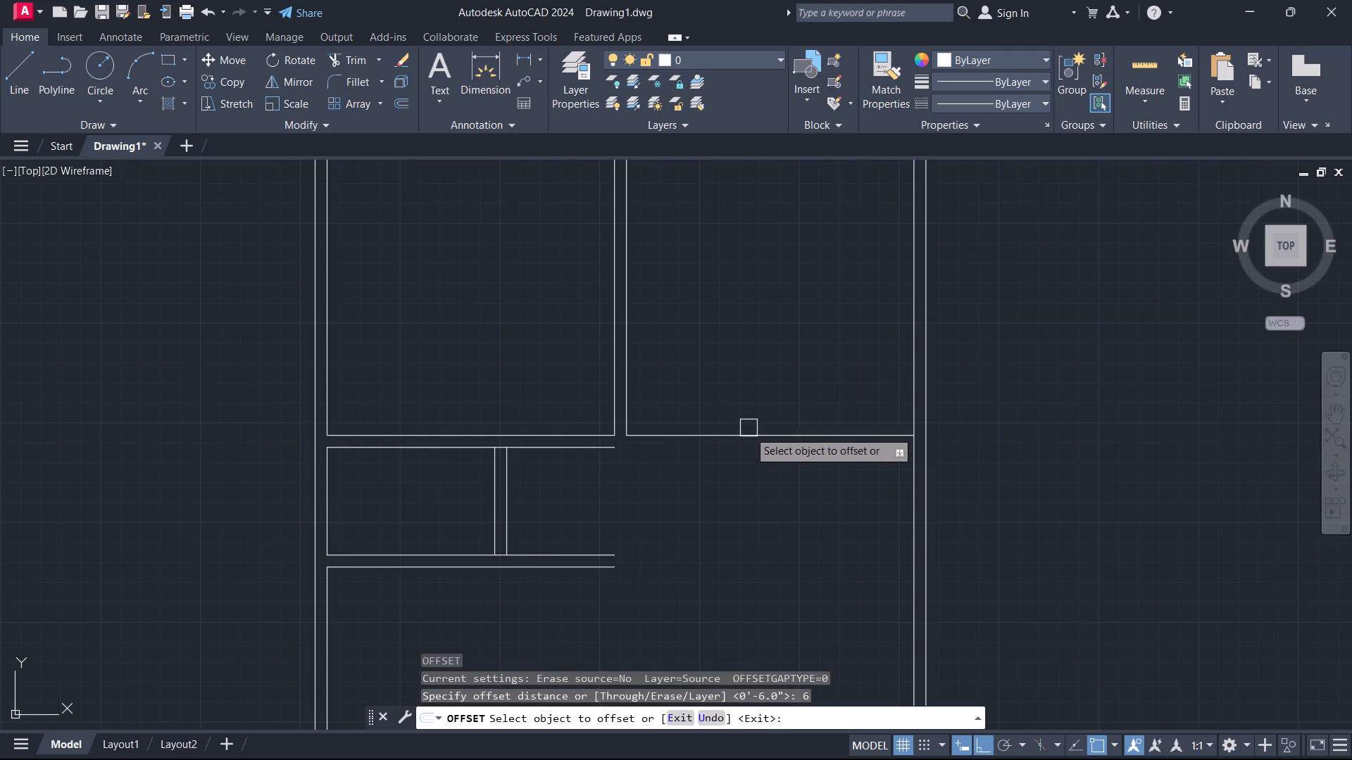
click(749, 432)
click(745, 474)
key(Escape)
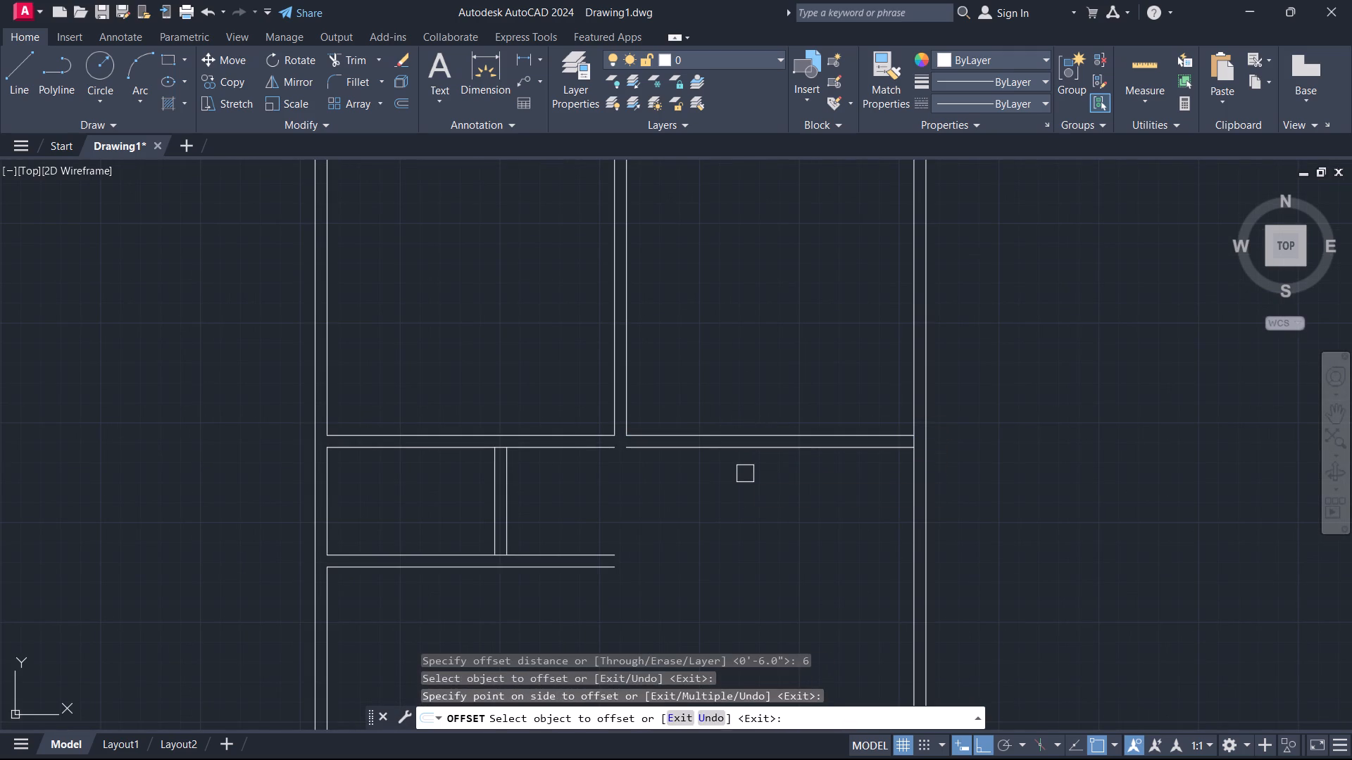
Offset the right exterior wall's inner line 7' toward the inside of the house.
text(O)
key(space)
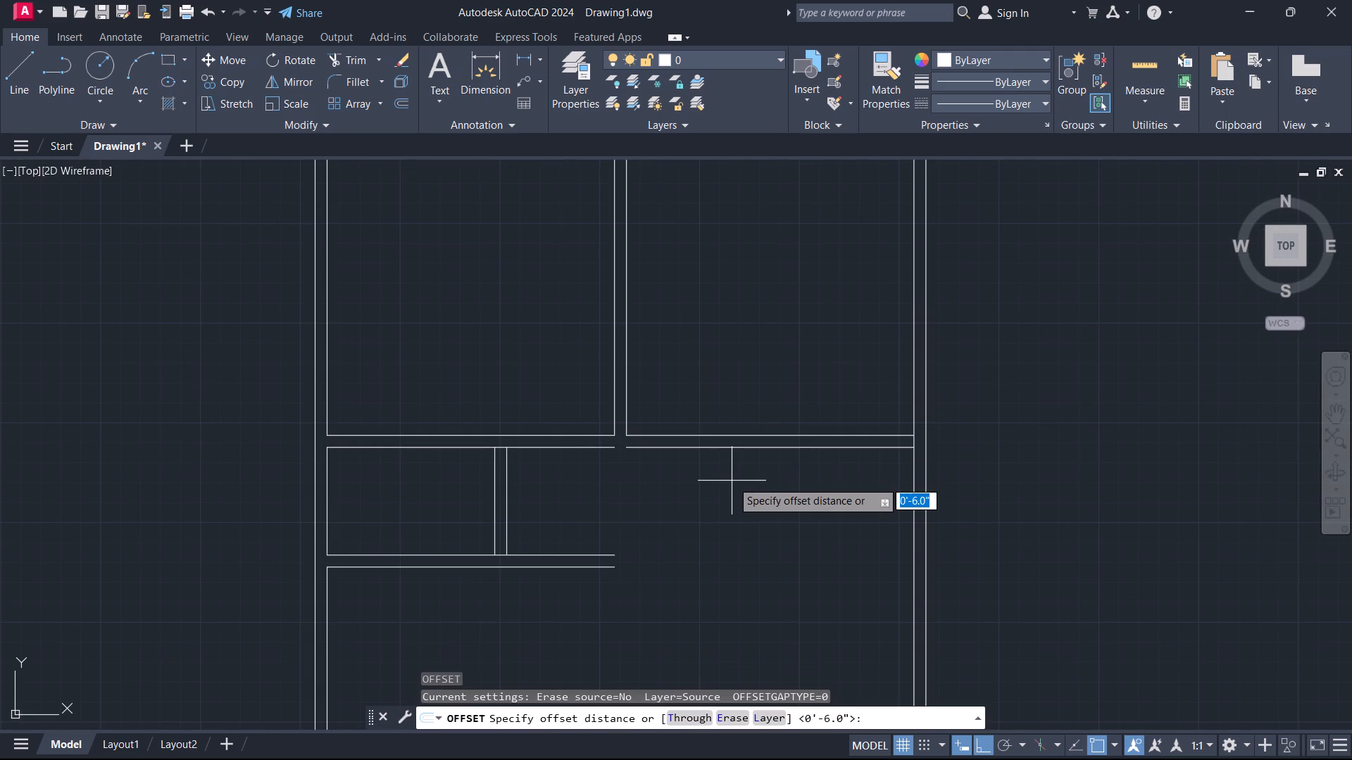
text(7')
key(Return)
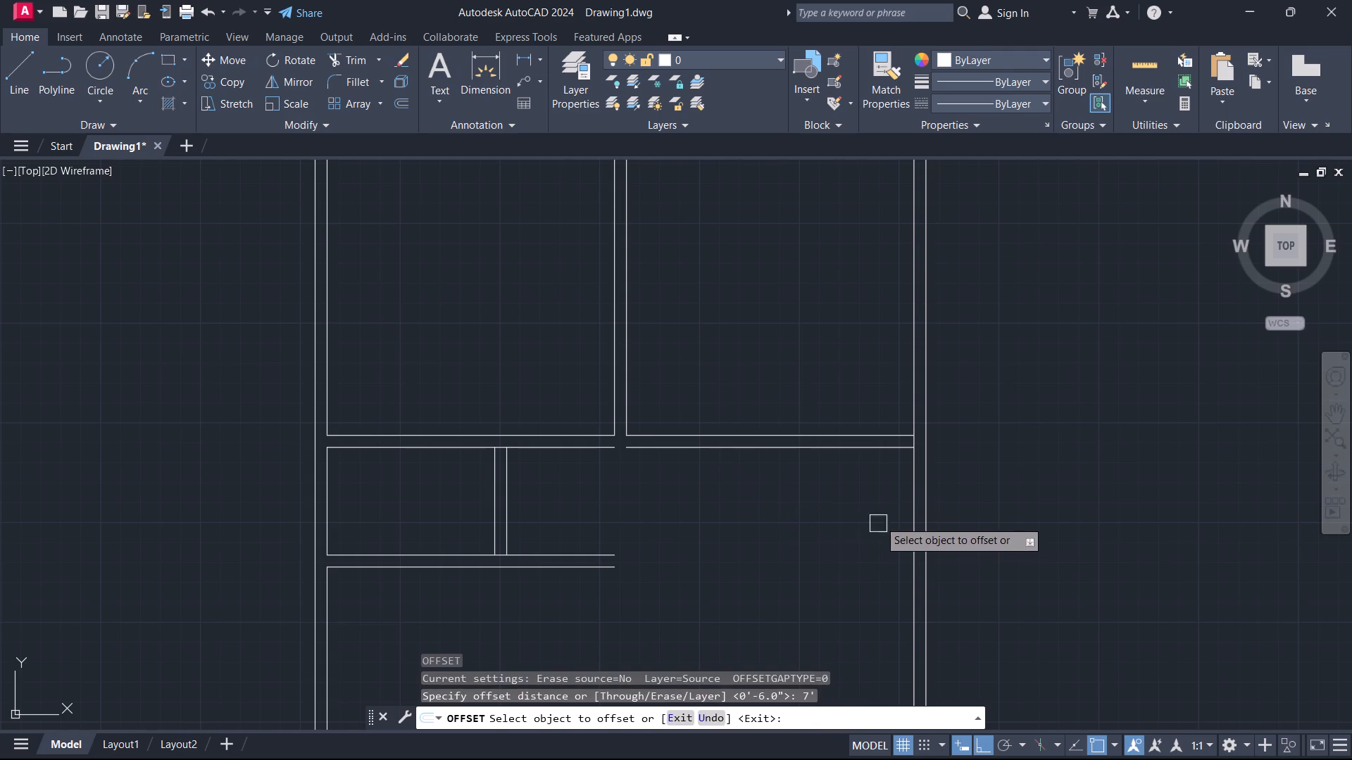
click(910, 509)
click(825, 517)
key(Escape)
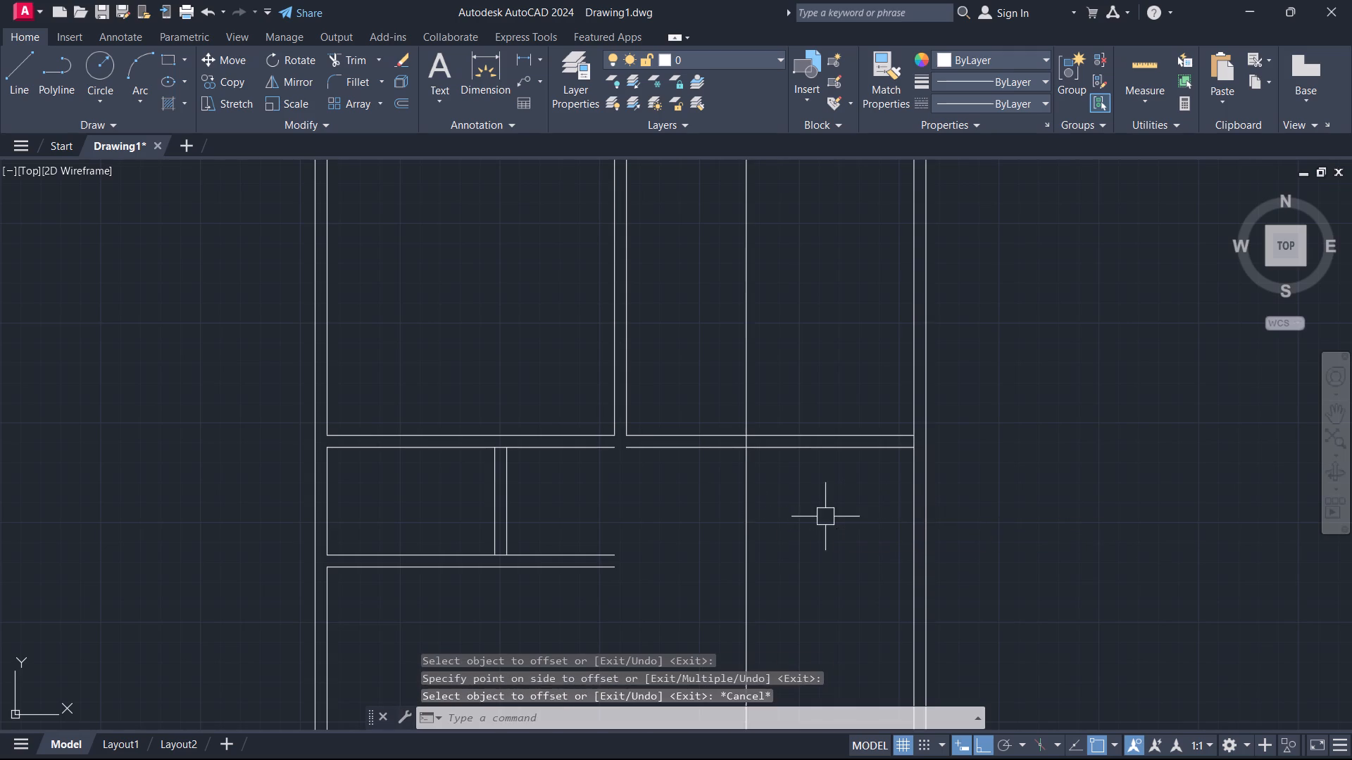
Extend both horizontal wall lines below the small left rooms to the right exterior wall's inner line.
key(e)
key(x)
key(space)
key(space)
click(596, 528)
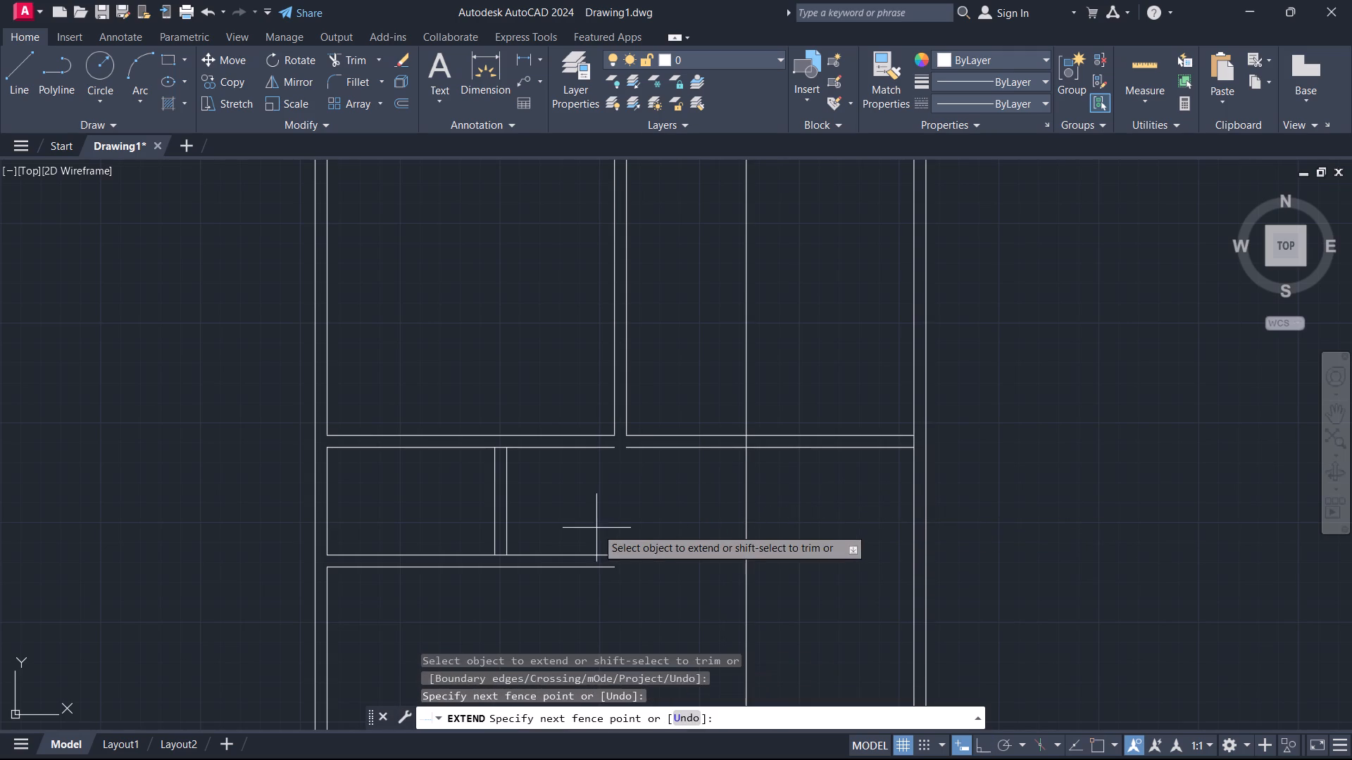
click(551, 589)
click(585, 539)
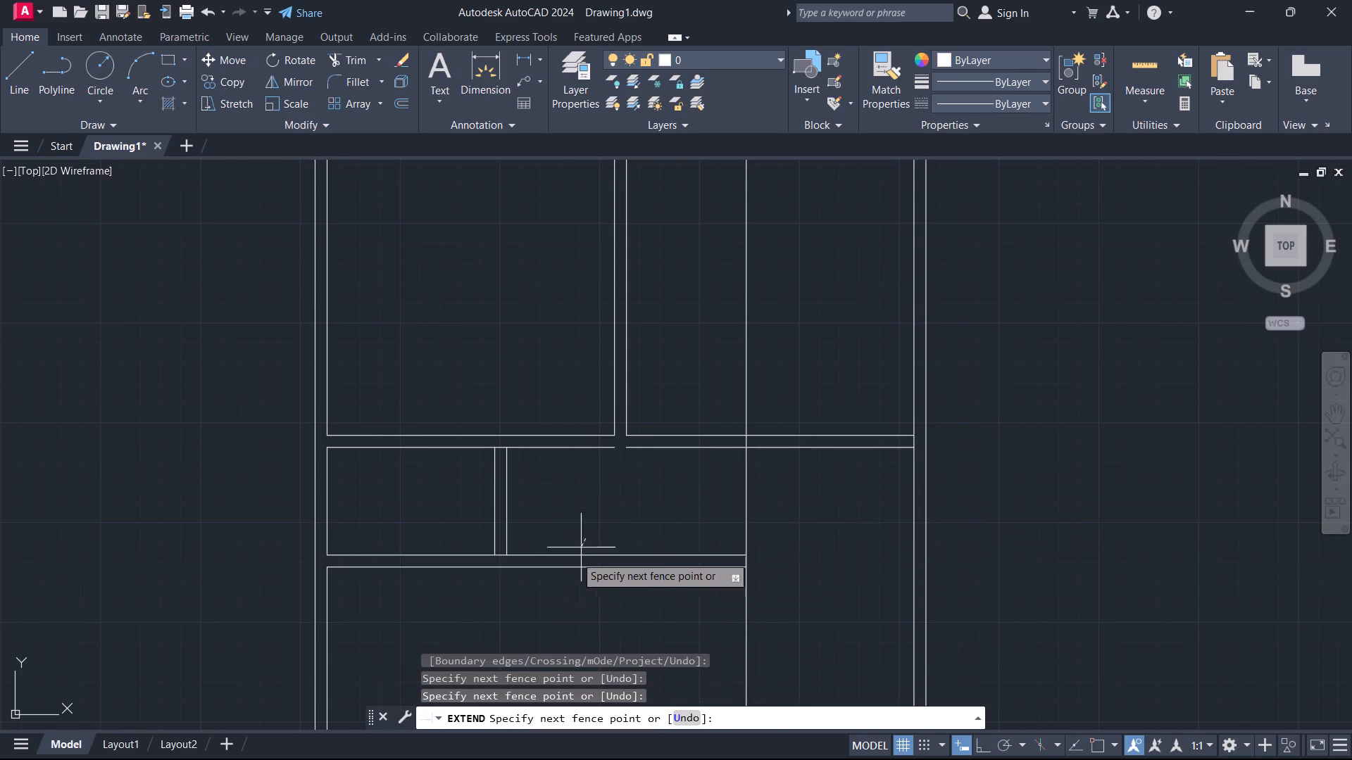
click(555, 597)
key(Escape)
Offset the new full-height vertical line in the right half 6" to the left to form a wall.
scroll(580, 595, down, 2)
middle_drag(580, 595, 725, 470)
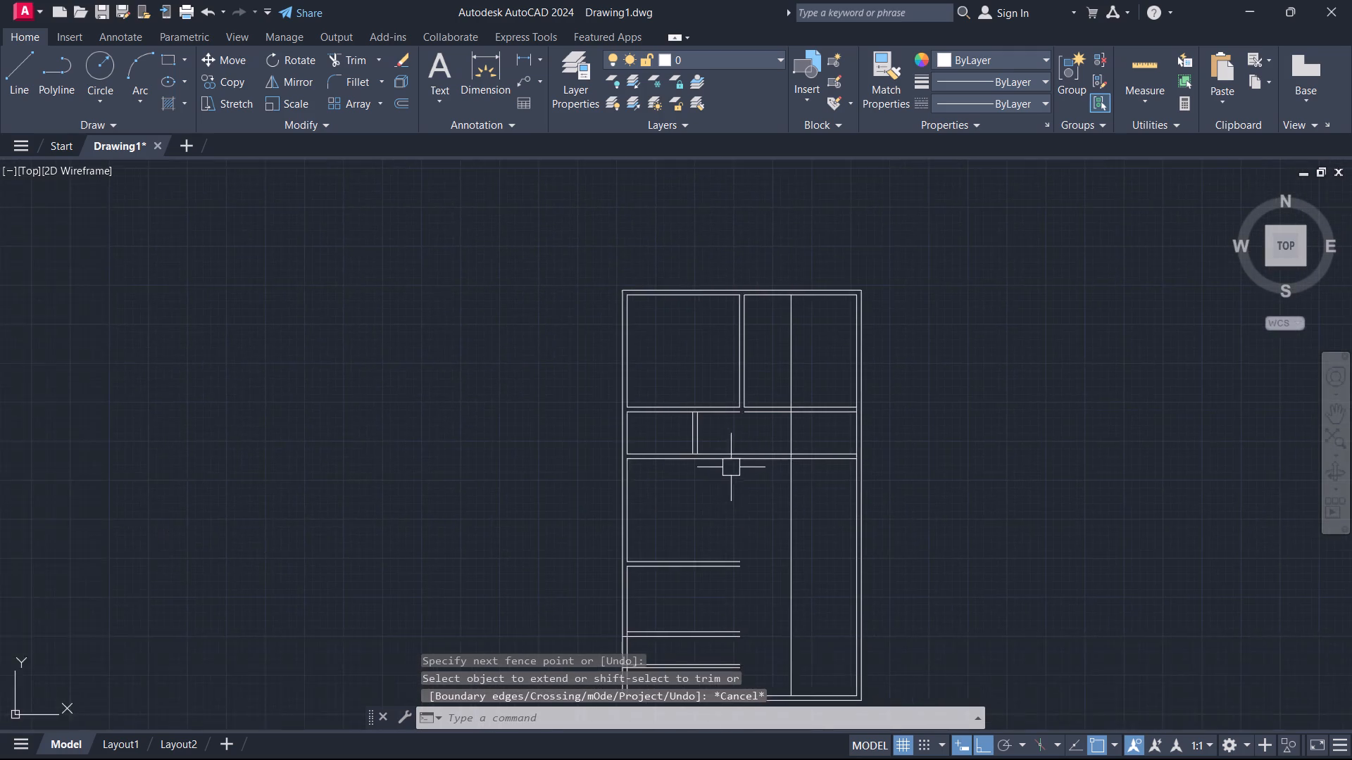
scroll(753, 458, up, 2)
text(O)
key(space)
key(6)
key(Return)
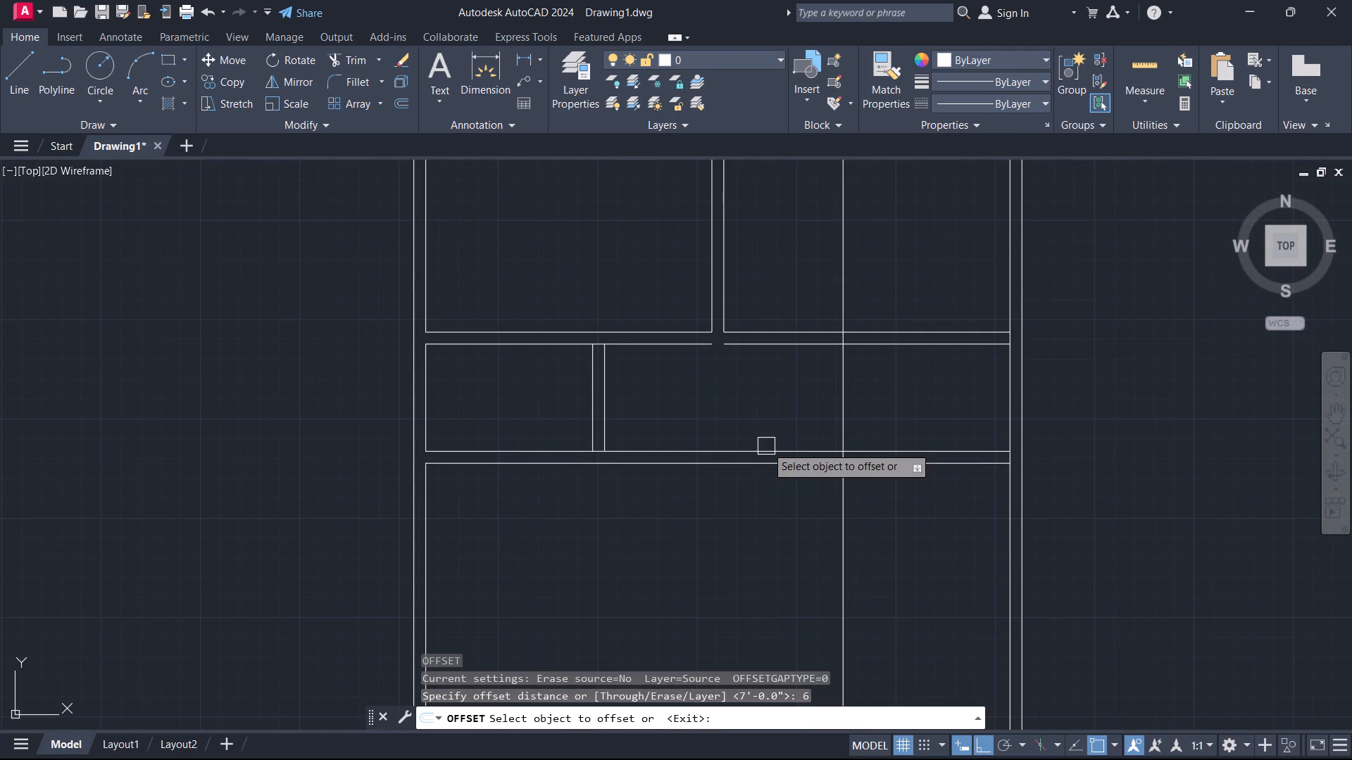
click(845, 409)
click(807, 411)
key(Escape)
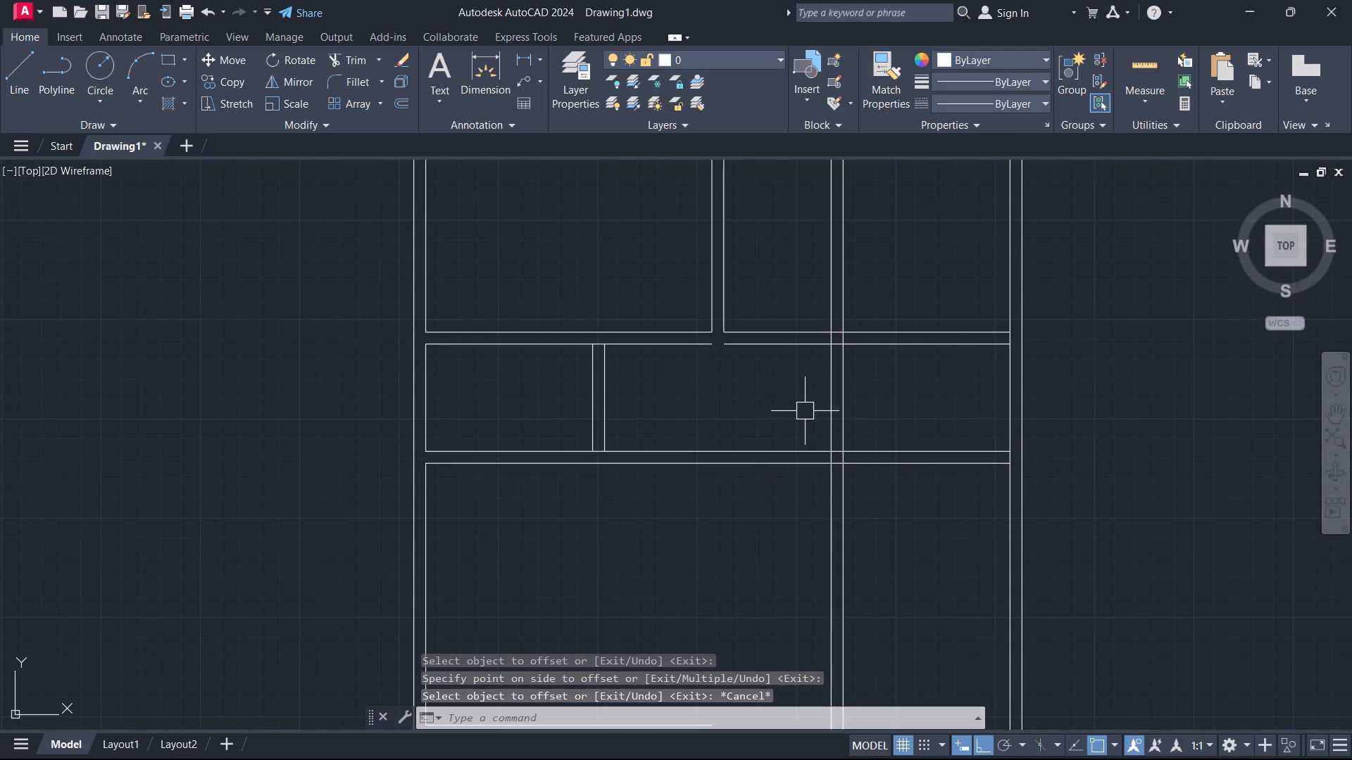
Offset the left inner wall line of the room below the small left rooms 12' to the right.
text(O)
key(space)
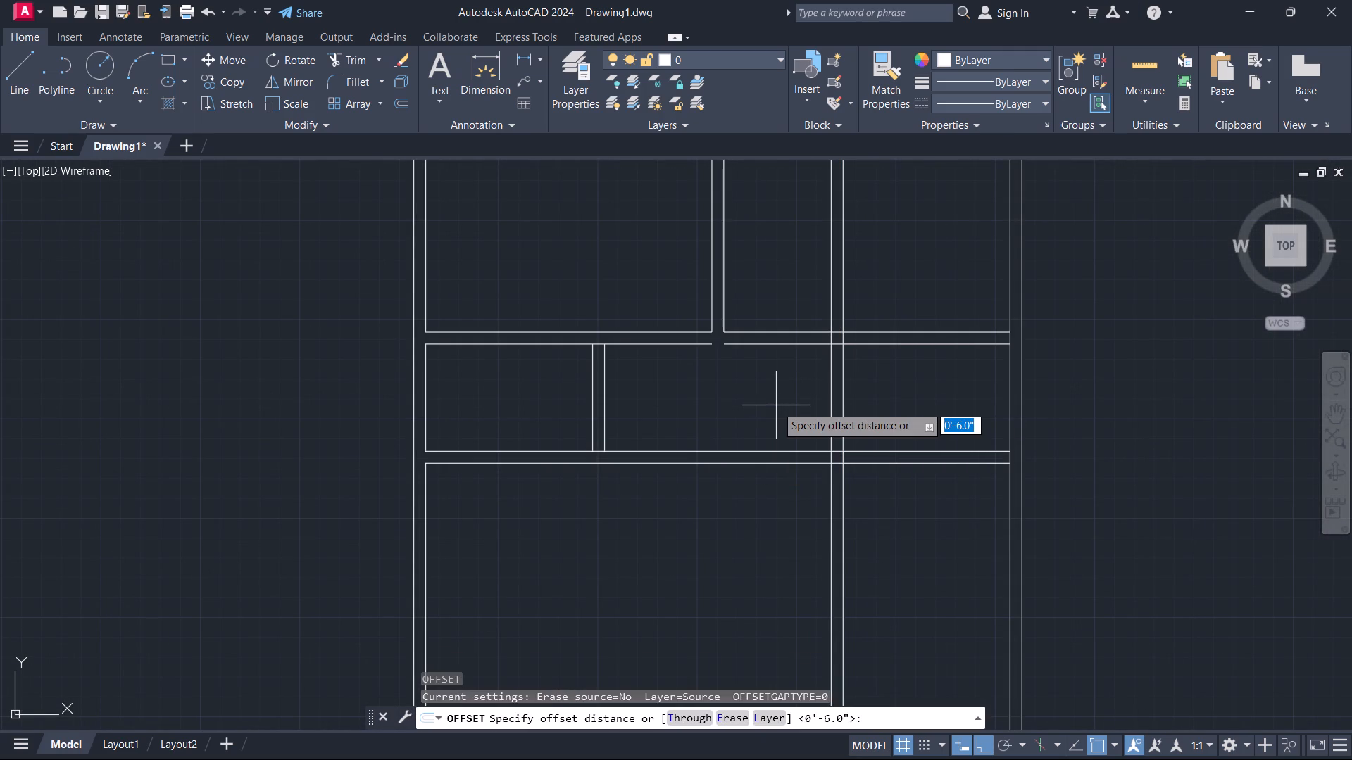
text(12')
key(Return)
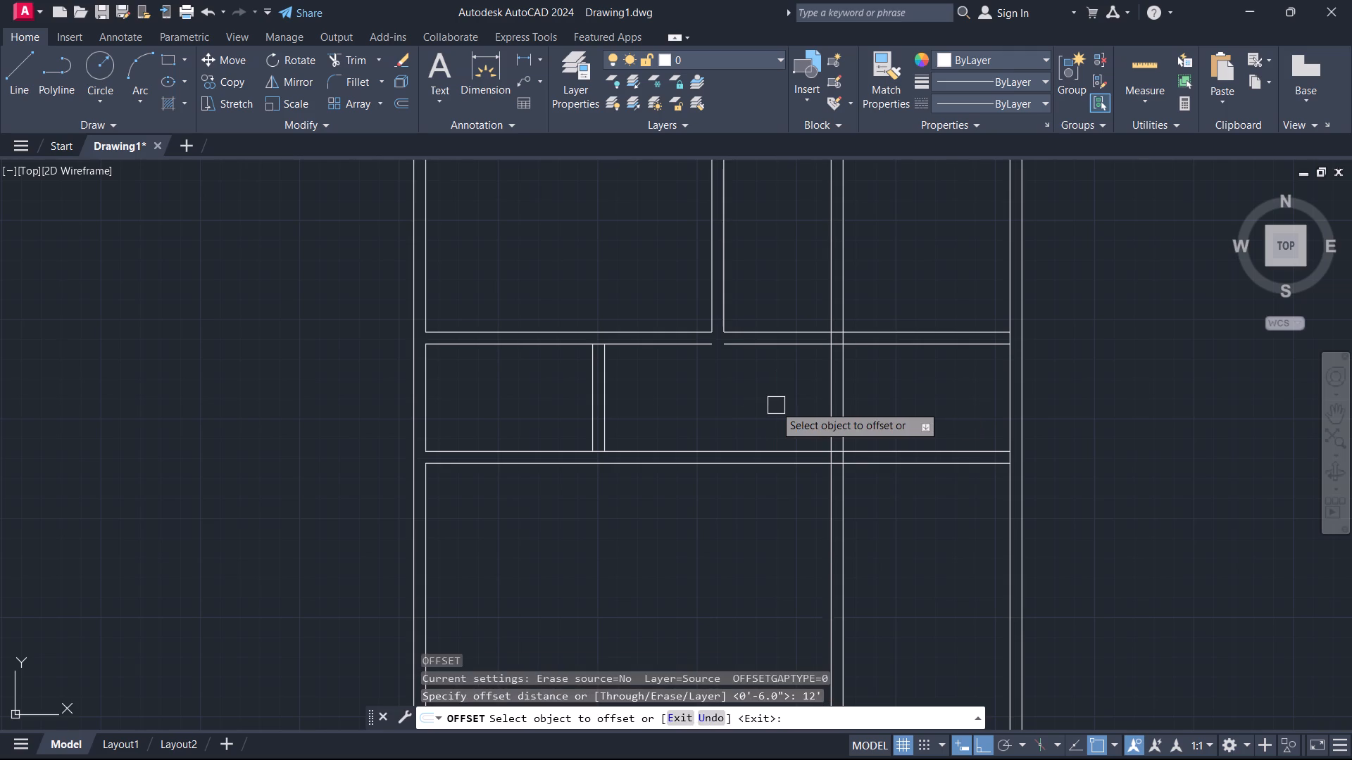
click(432, 535)
click(472, 530)
key(Escape)
Offset the middle-left room's new right-side line 6" outward to give the wall its thickness.
scroll(532, 530, down, 1)
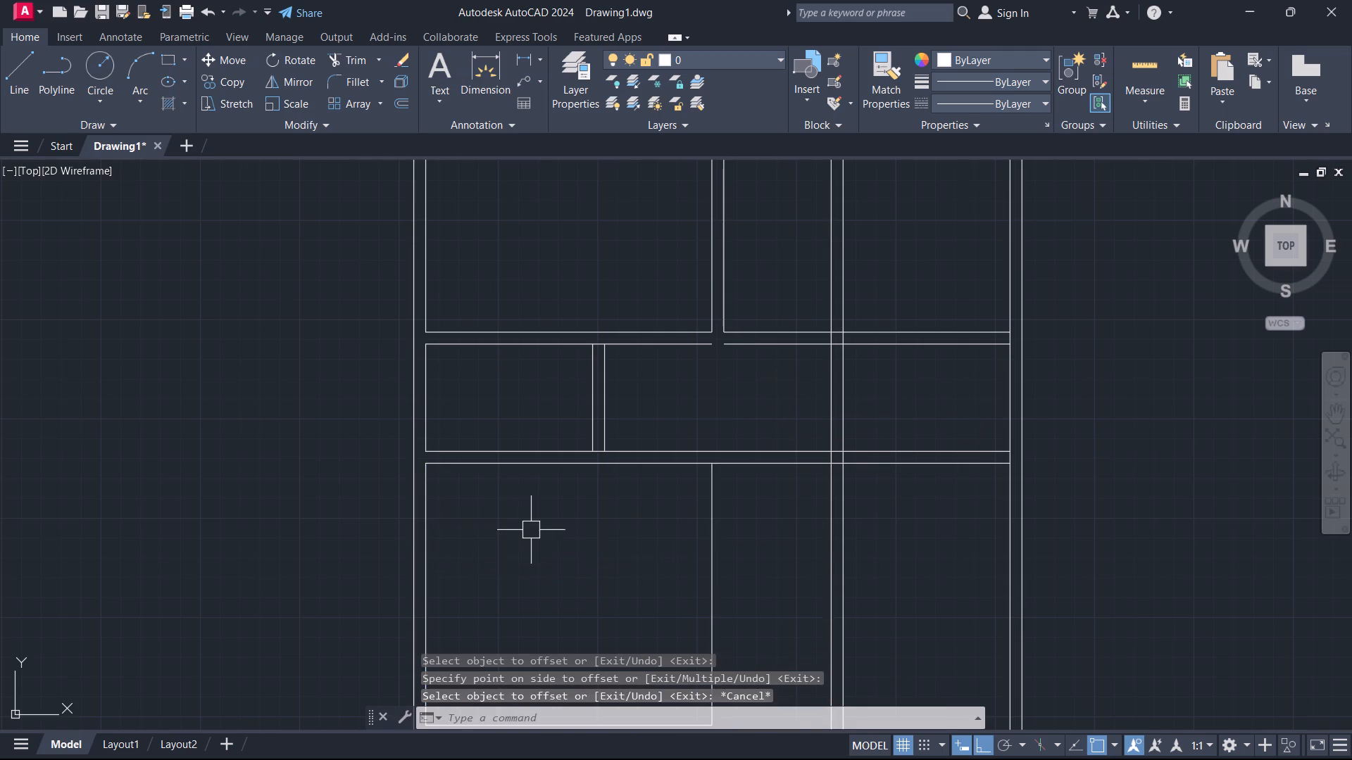
scroll(532, 530, down, 1)
text(O)
key(space)
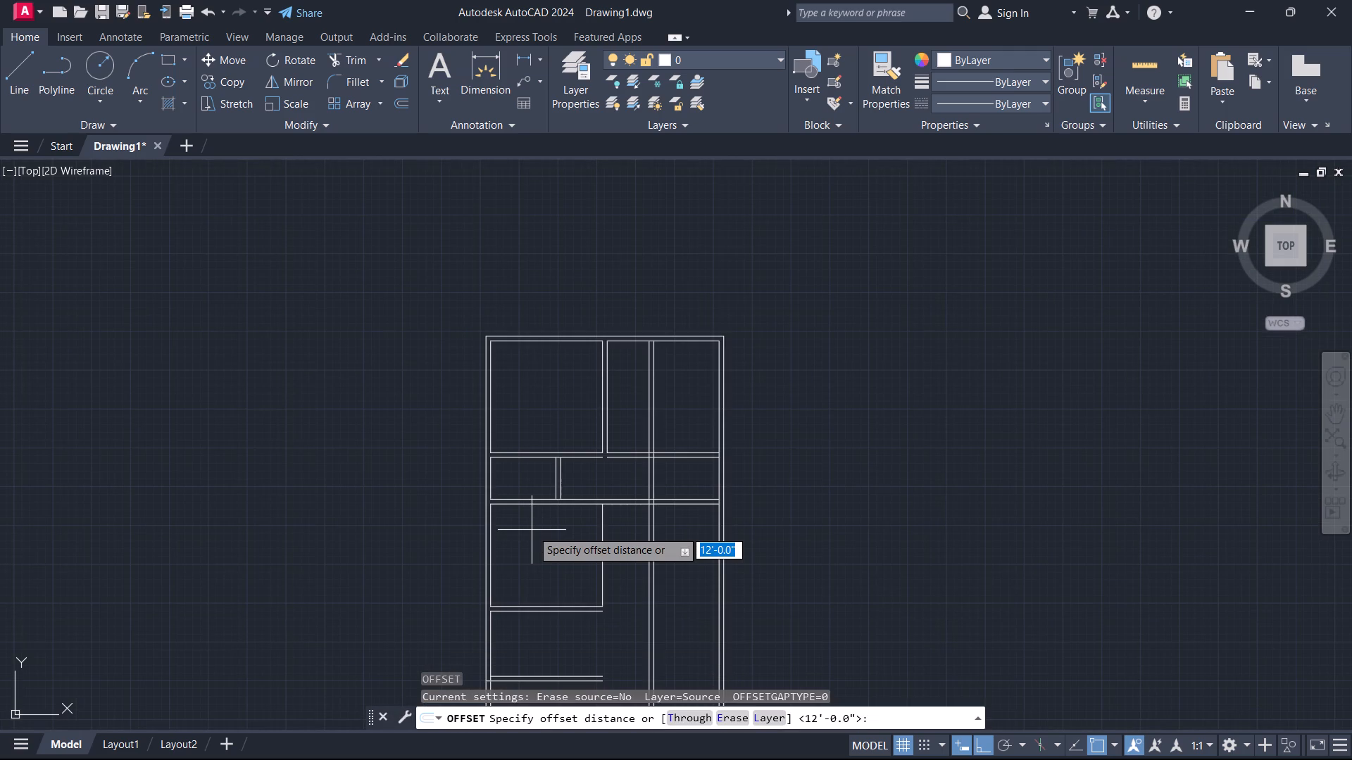
key(6)
key(Return)
click(606, 541)
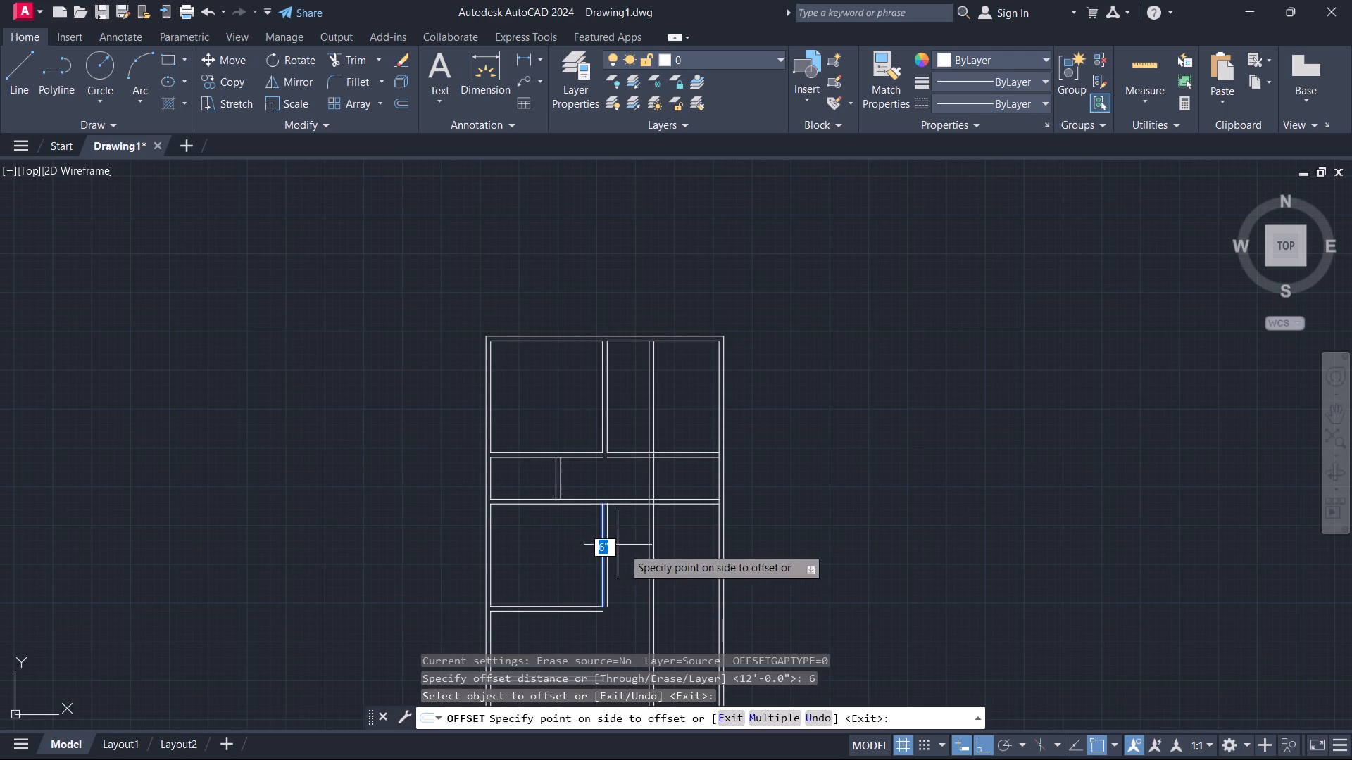
click(628, 549)
key(Escape)
Extend the outer line of the middle-left room's right wall up to the upper line of the horizontal wall above.
text(EX)
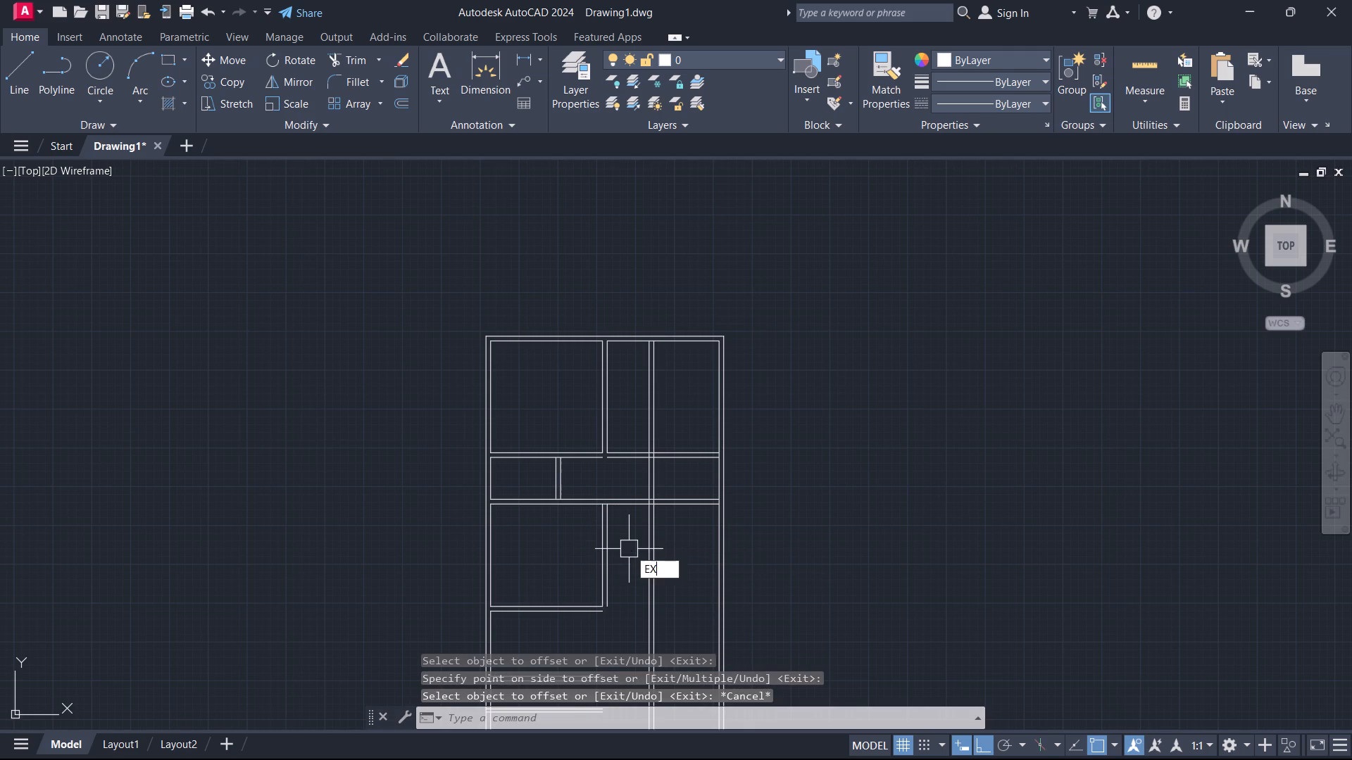
key(space)
scroll(622, 542, up, 1)
click(604, 520)
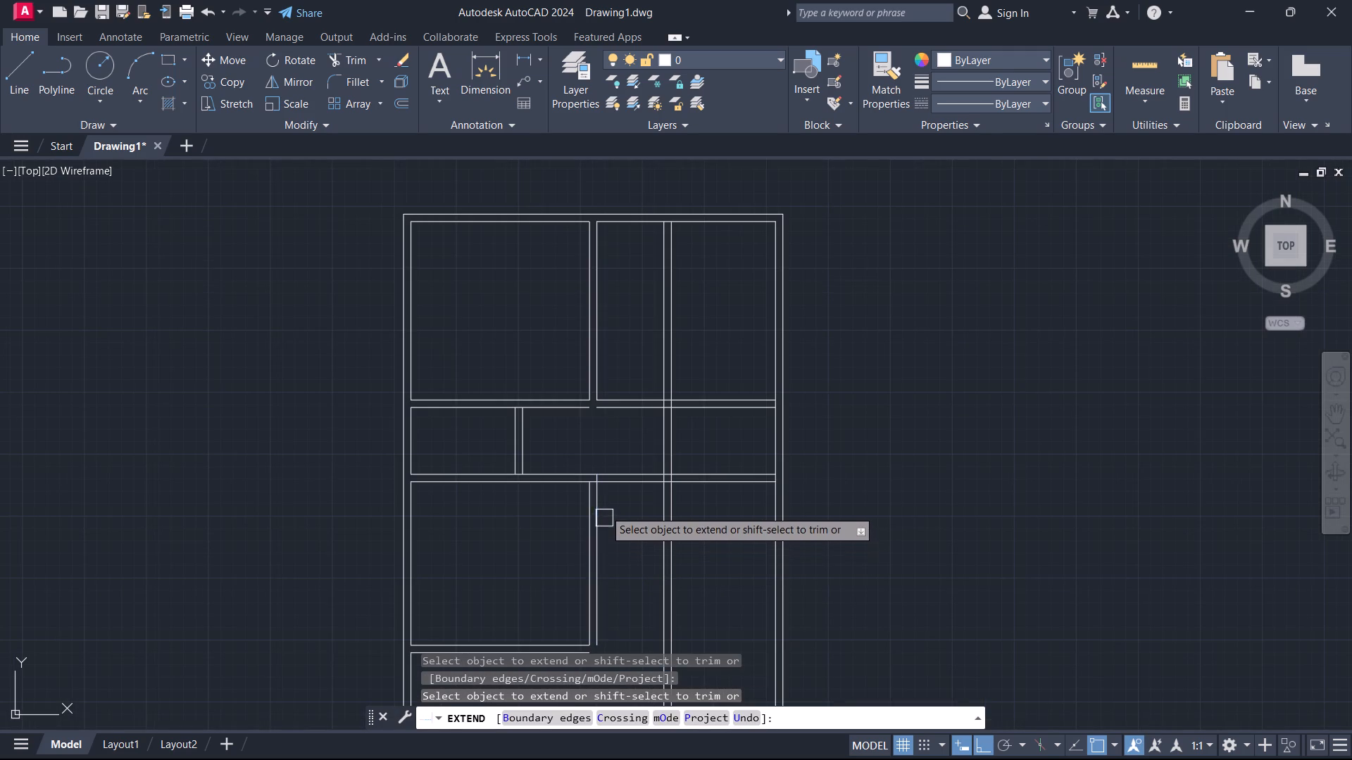
key(Escape)
key(space)
key(Escape)
middle_click(658, 529)
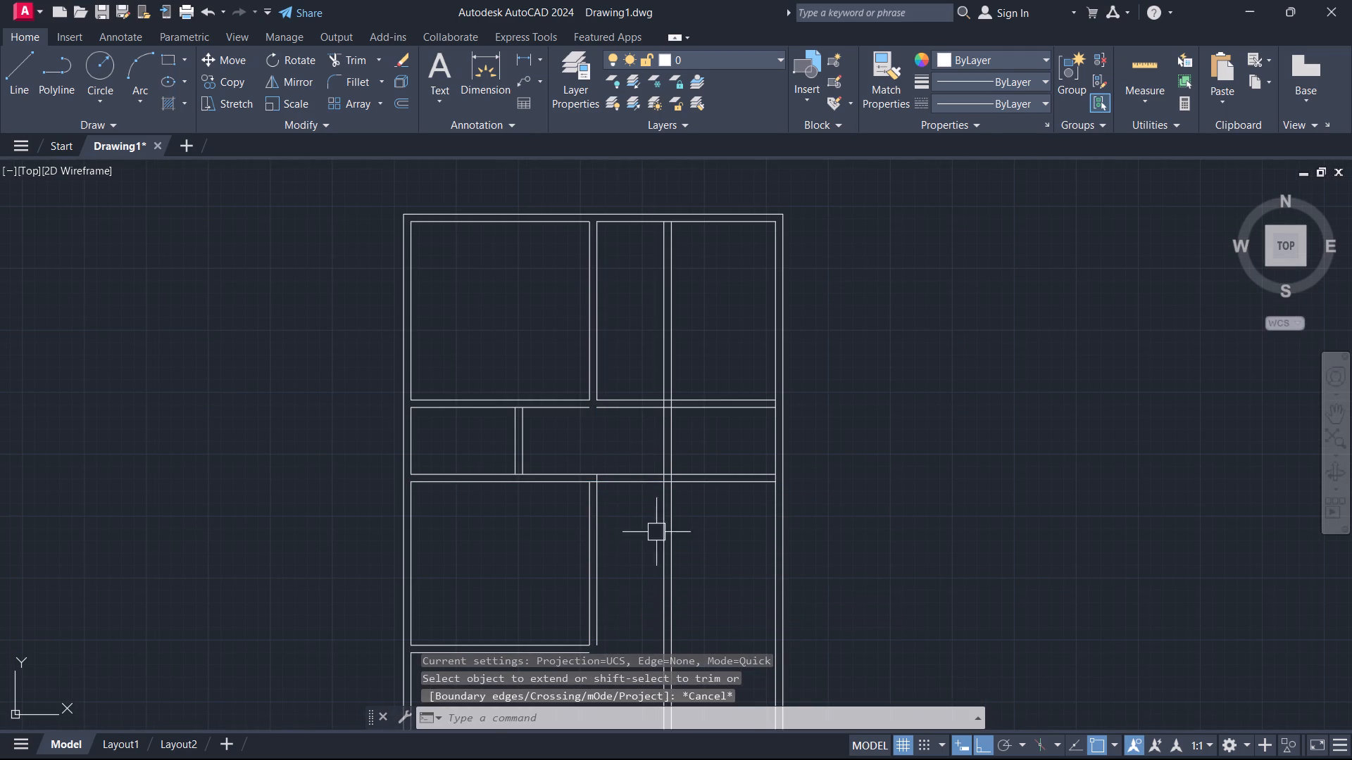
Fillet the outer line of the middle-left room's right wall with the lower line of its bottom wall into a square corner.
key(f)
key(space)
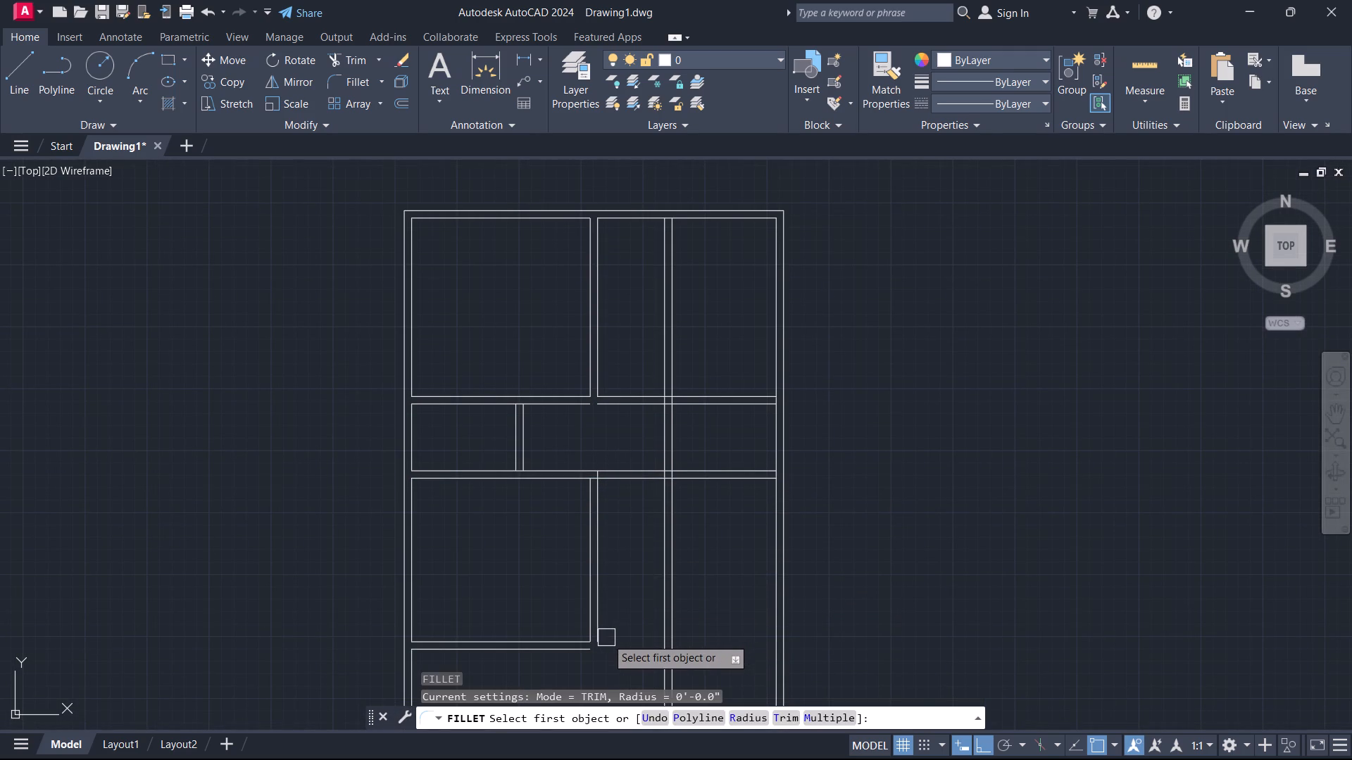
click(606, 638)
click(585, 657)
key(Escape)
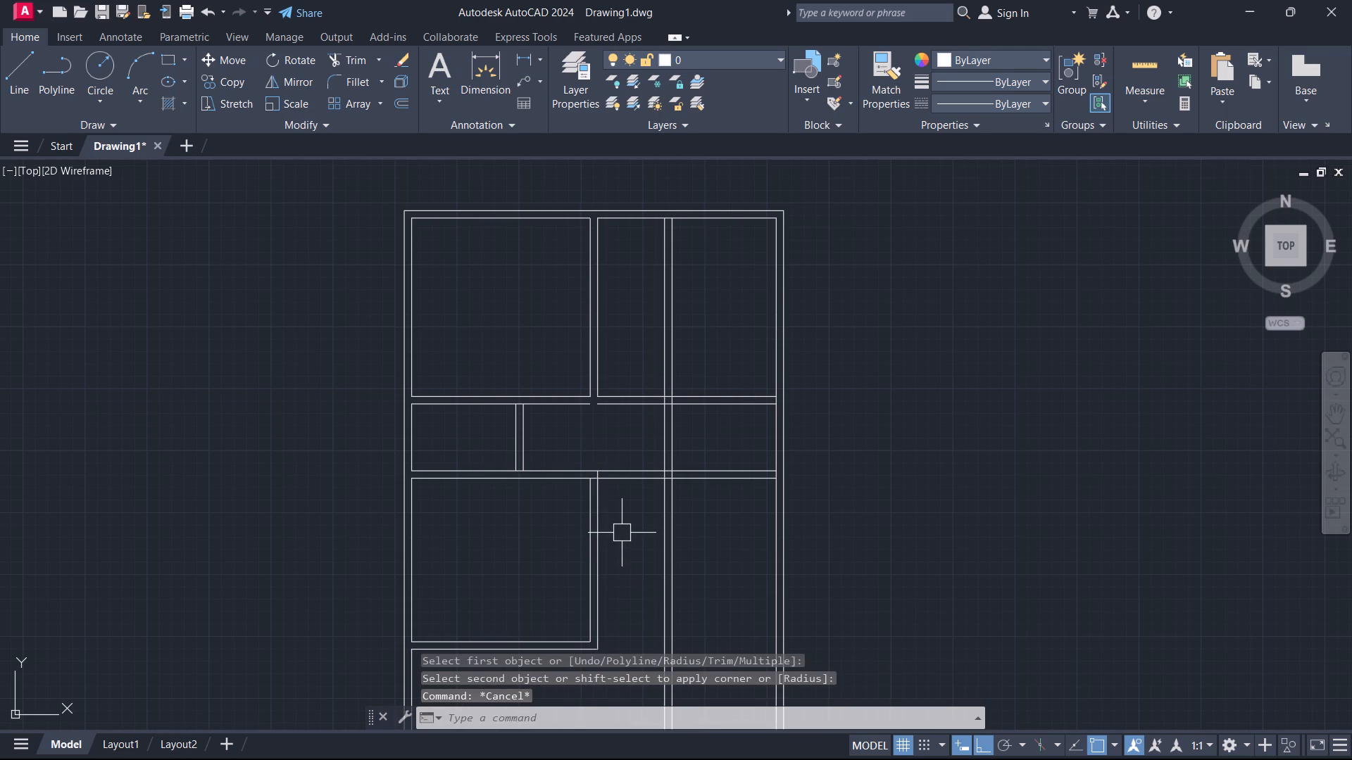
Trim both horizontal wall lines where they cross the passage between the middle-left room and the new vertical wall.
text(TR)
key(space)
click(622, 528)
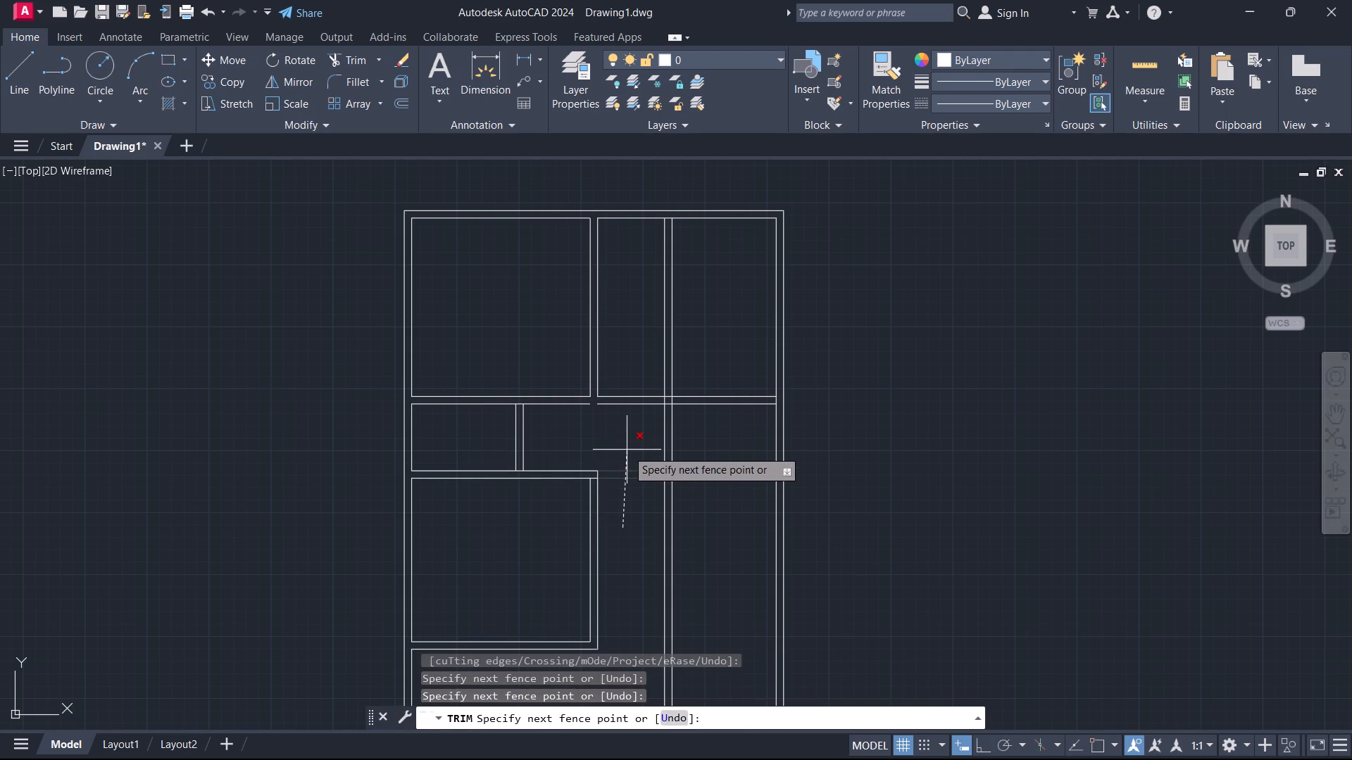
click(627, 450)
Trim the new vertical wall's lines below the small right room, inside the upper-right room and within the wall junction between them.
drag(685, 526, 653, 530)
scroll(653, 388, up, 2)
drag(711, 341, 650, 331)
scroll(682, 391, up, 2)
drag(722, 455, 696, 455)
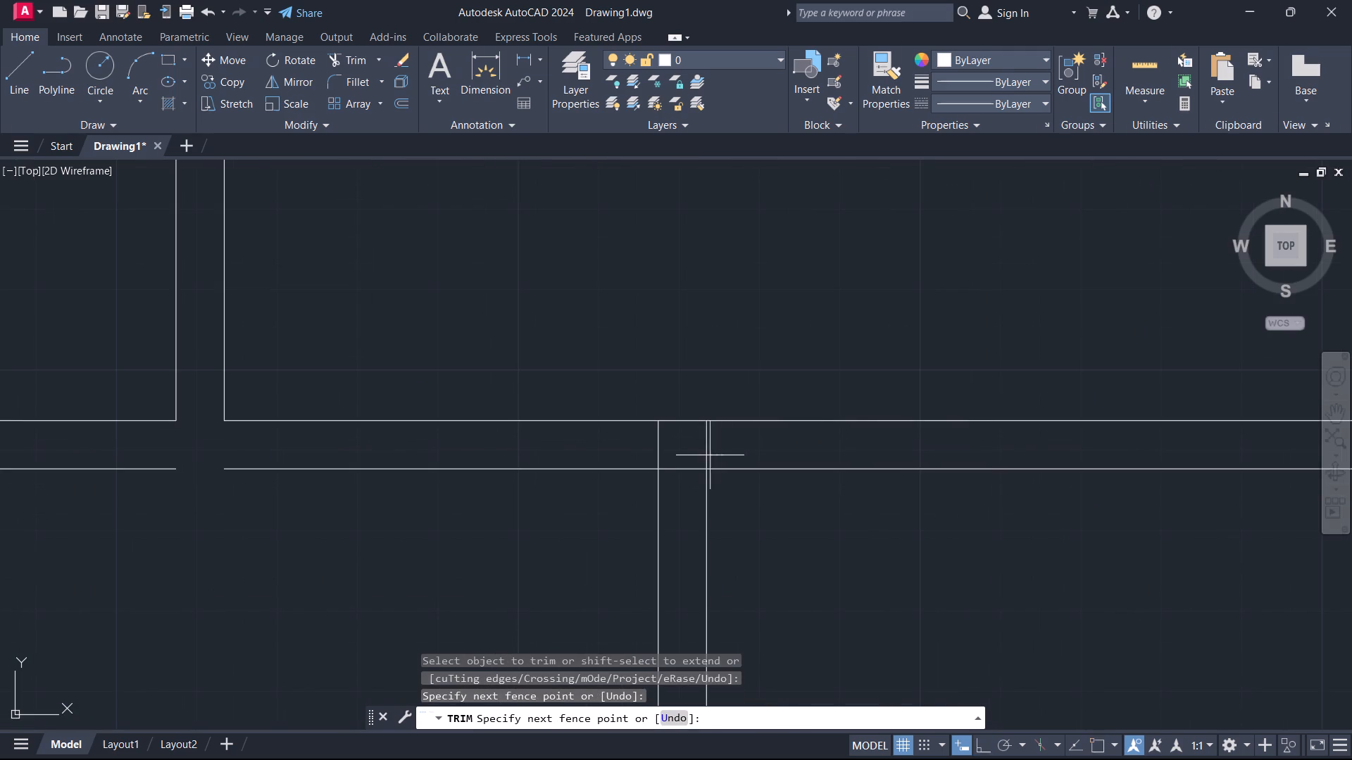
drag(696, 455, 639, 455)
click(674, 462)
scroll(632, 431, down, 3)
scroll(596, 516, down, 1)
middle_drag(596, 516, 707, 452)
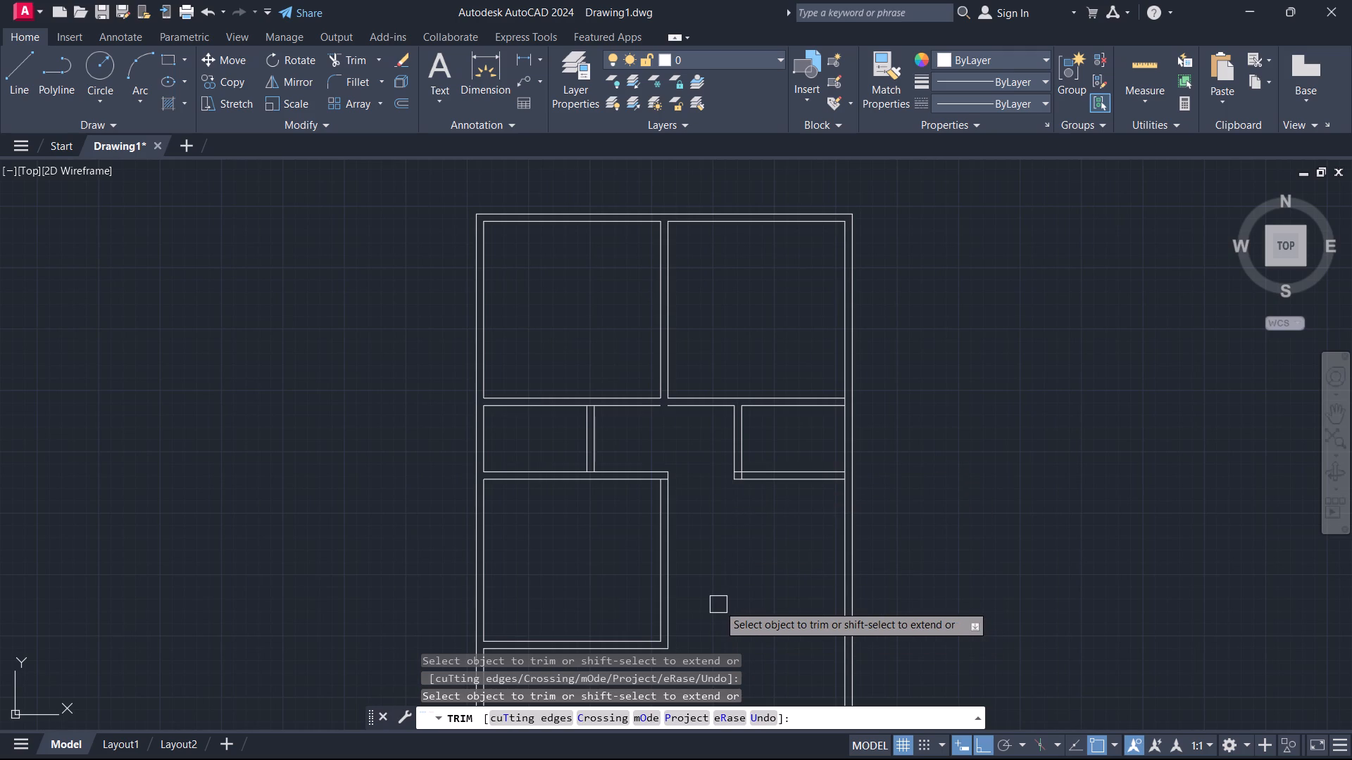
Fillet the outer line of the middle-left room's right wall with the lower line of the lower-left room's bottom wall into a square corner.
middle_drag(715, 536, 718, 498)
middle_drag(722, 483, 747, 440)
middle_click(753, 433)
middle_click(753, 432)
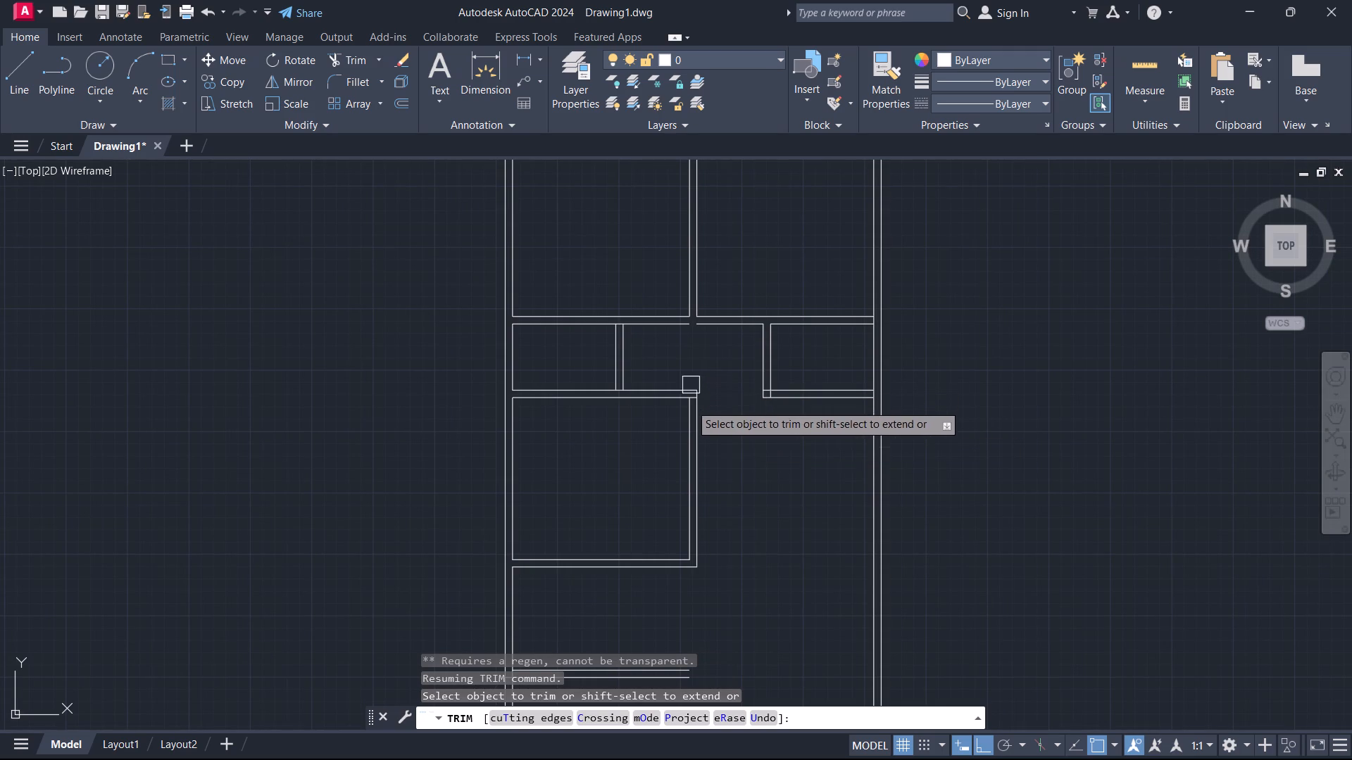
middle_click(708, 654)
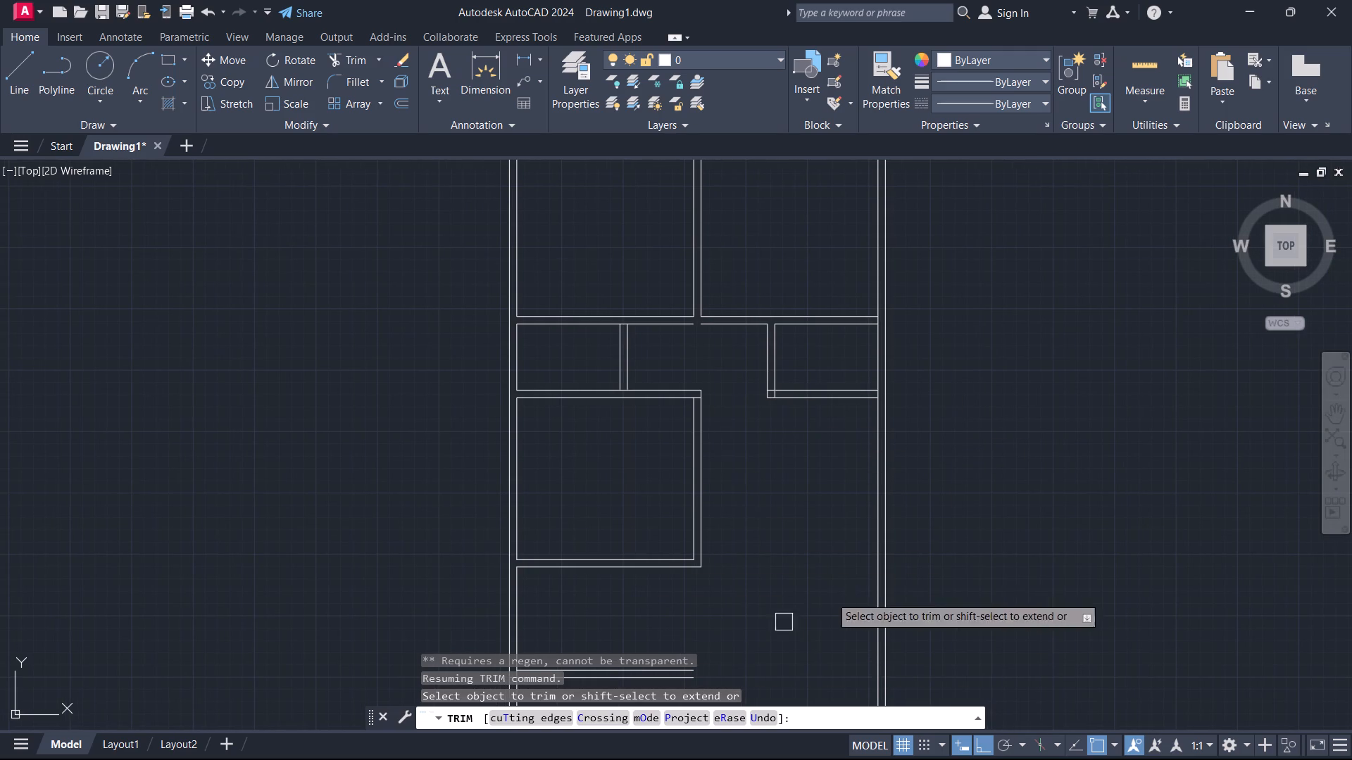
middle_click(861, 561)
scroll(754, 585, up, 1)
middle_drag(753, 580, 854, 465)
key(f)
key(space)
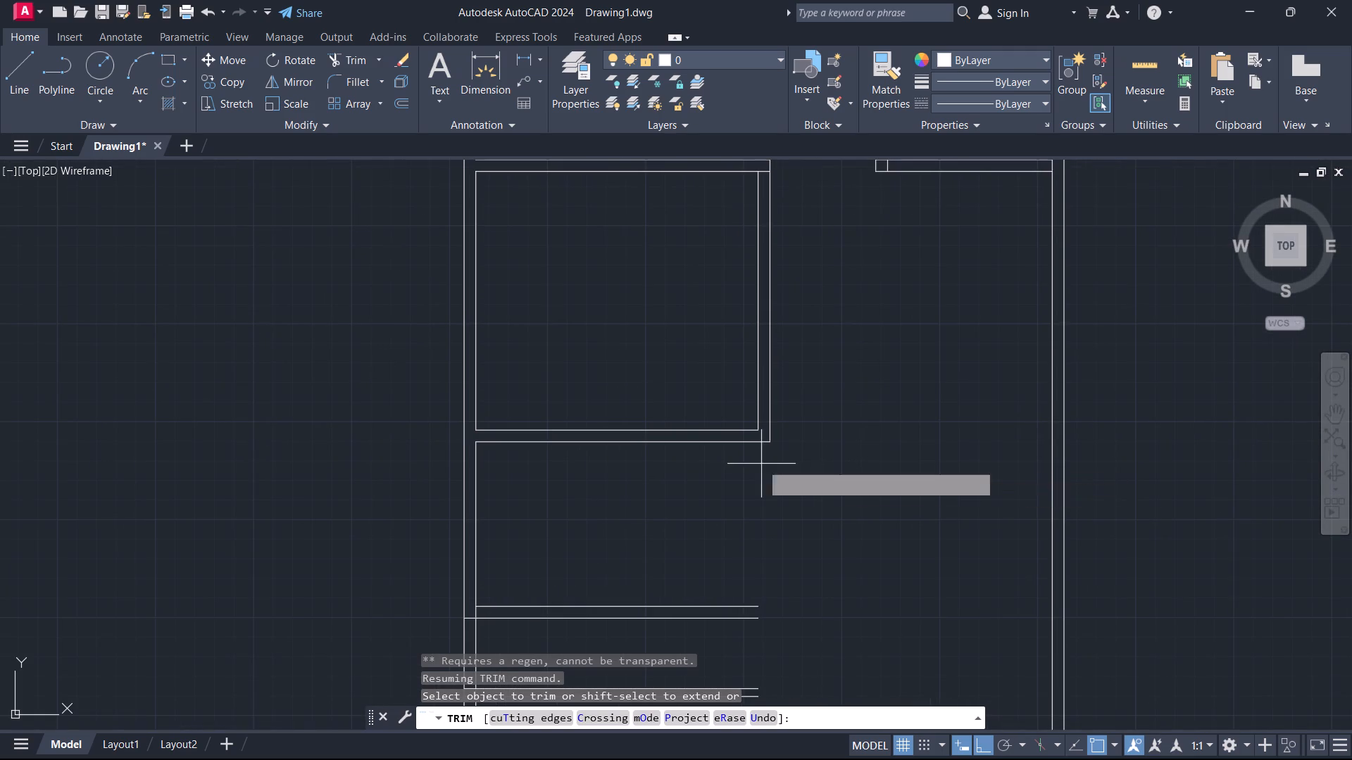
key(Escape)
text(F)
key(space)
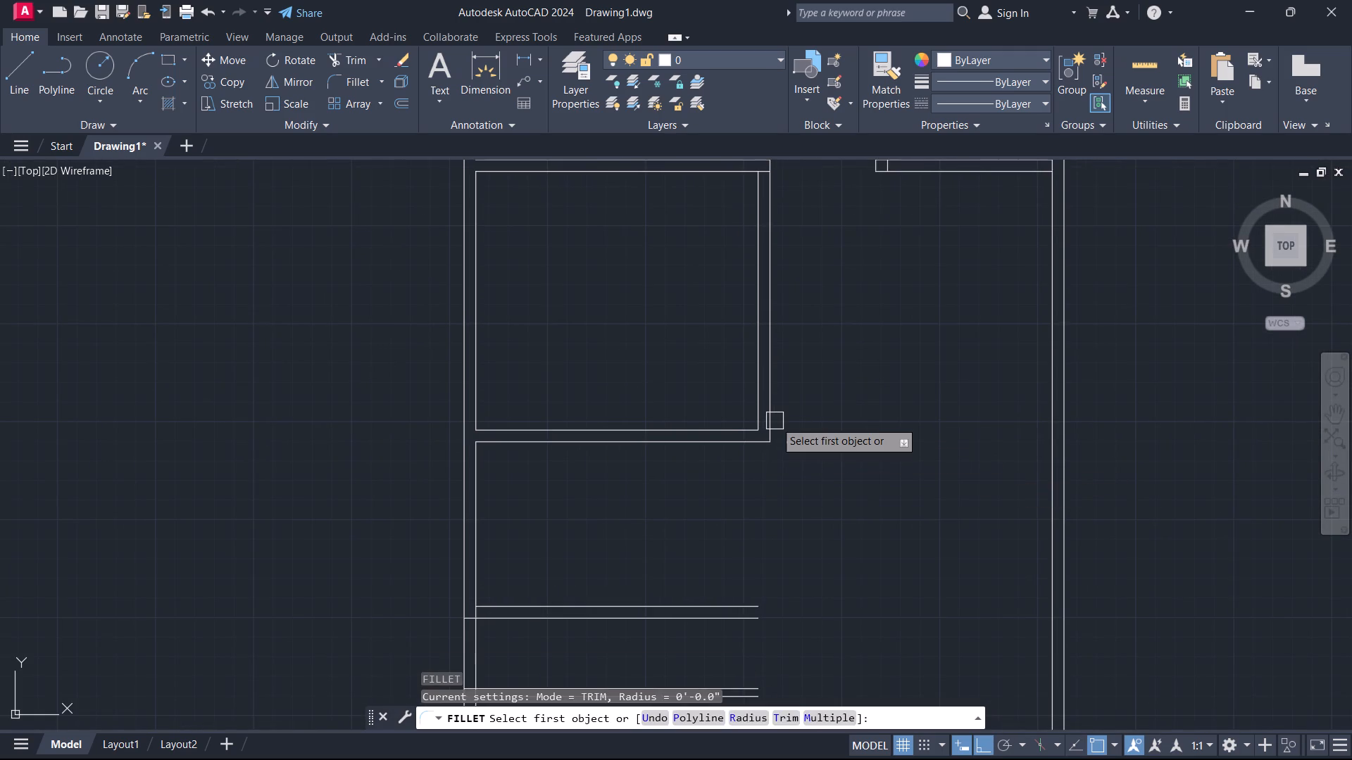
double_click(775, 421)
click(726, 622)
Fillet the inner line of the shared right wall with the upper line of the lower-left room's bottom wall into a square corner.
key(space)
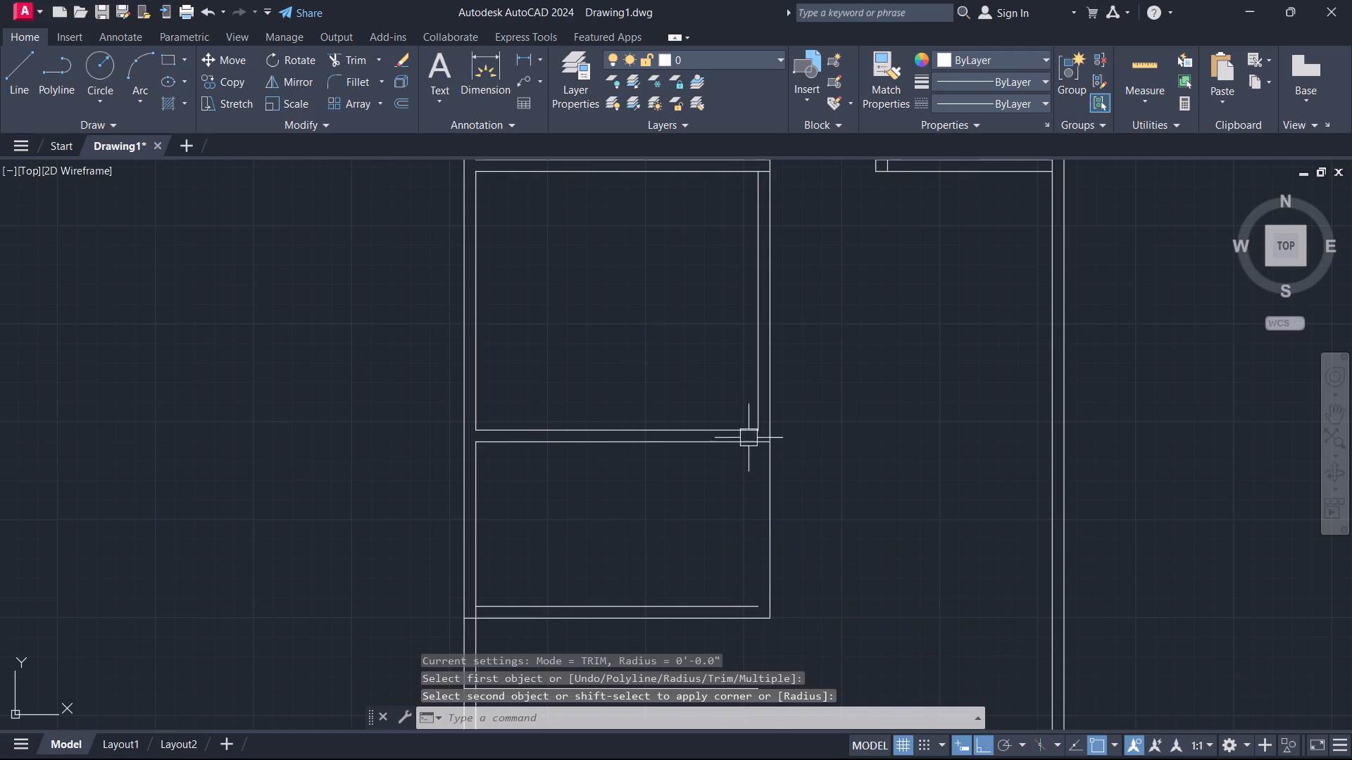
click(752, 410)
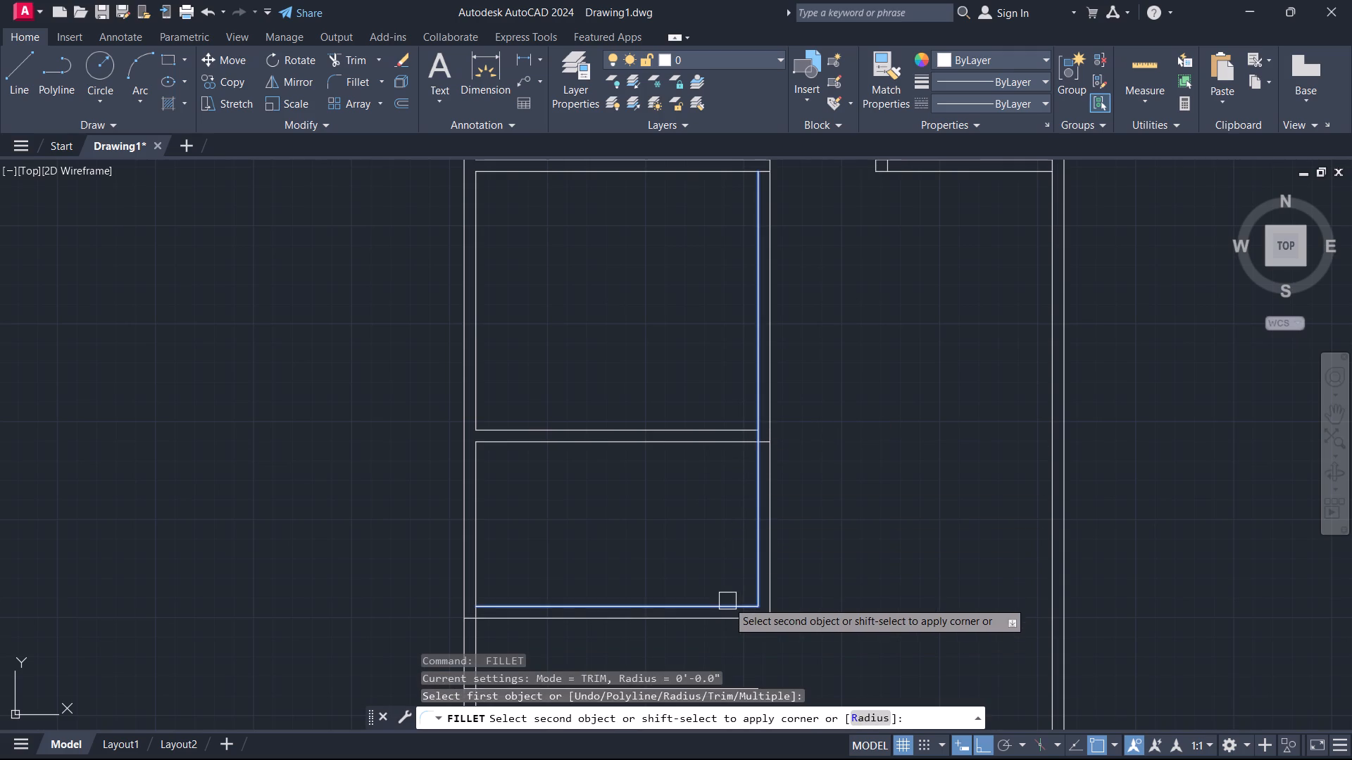
click(727, 601)
key(Escape)
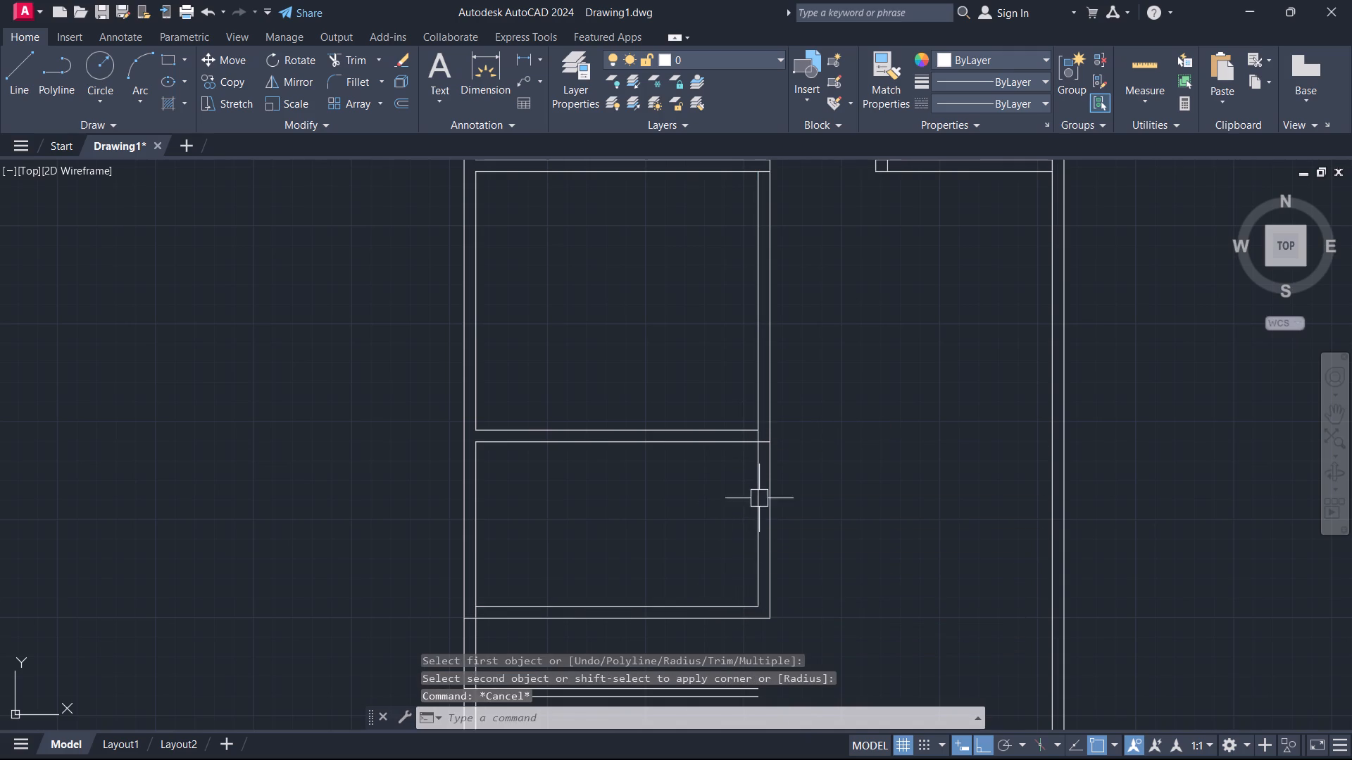
Trim the lines inside the junction where the wall between the middle-left and lower-left rooms meets their shared right wall.
scroll(760, 495, up, 1)
key(t)
text(R)
key(space)
scroll(761, 444, up, 3)
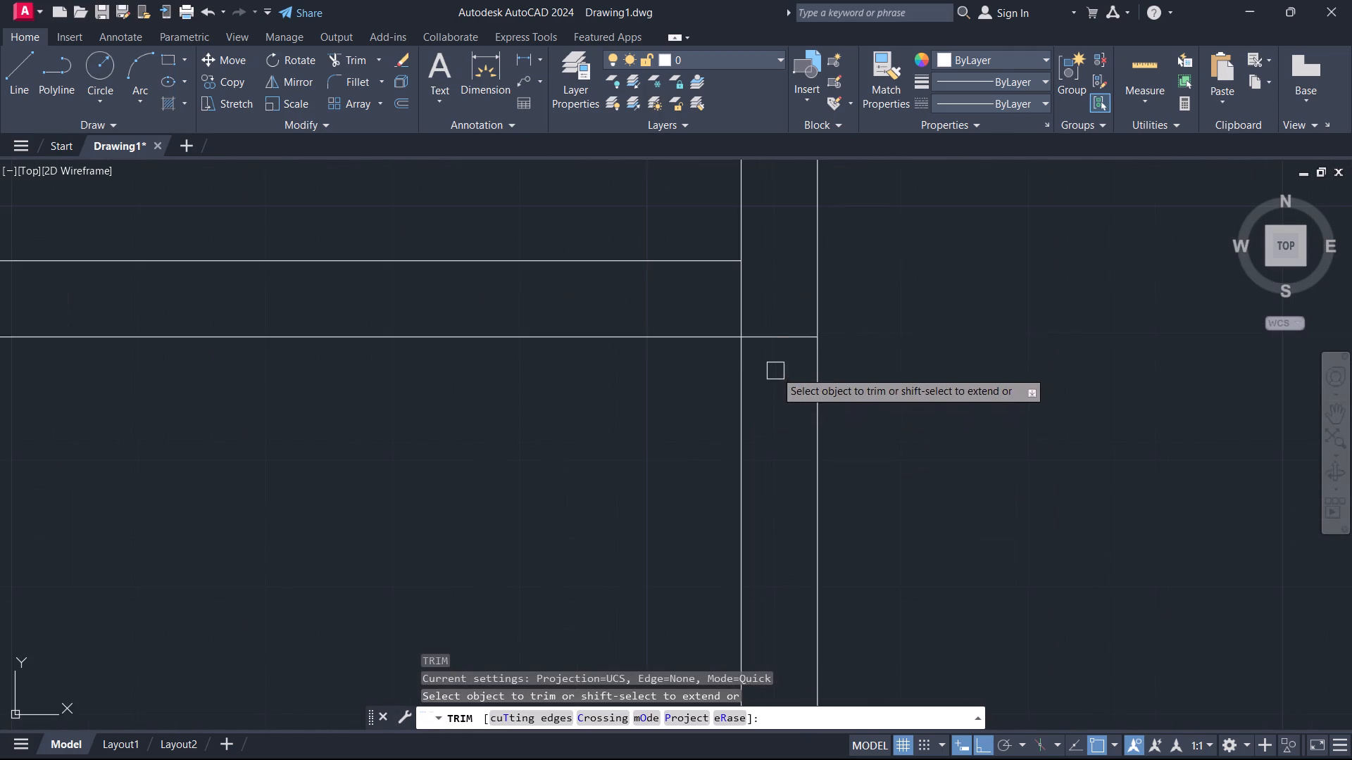
drag(775, 371, 776, 303)
click(776, 303)
drag(775, 302, 703, 302)
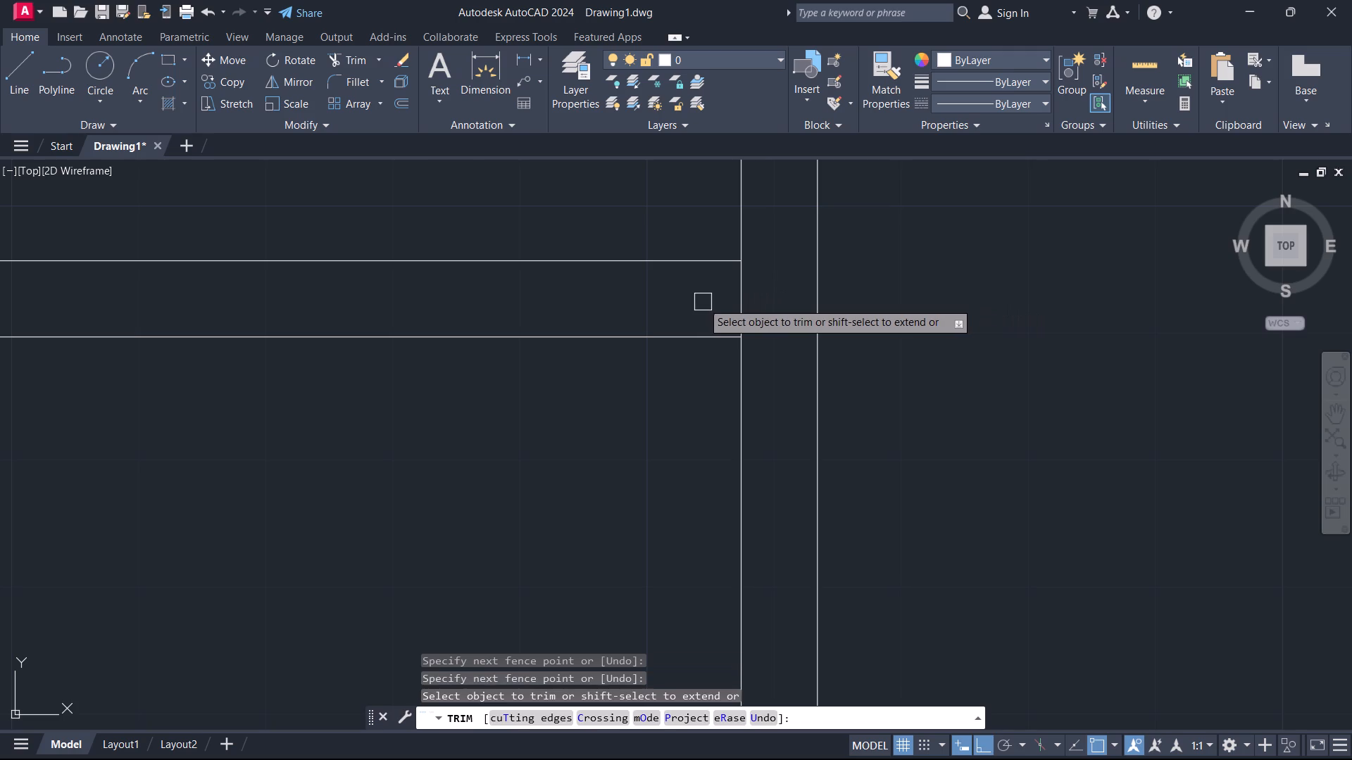
drag(703, 302, 763, 303)
key(Escape)
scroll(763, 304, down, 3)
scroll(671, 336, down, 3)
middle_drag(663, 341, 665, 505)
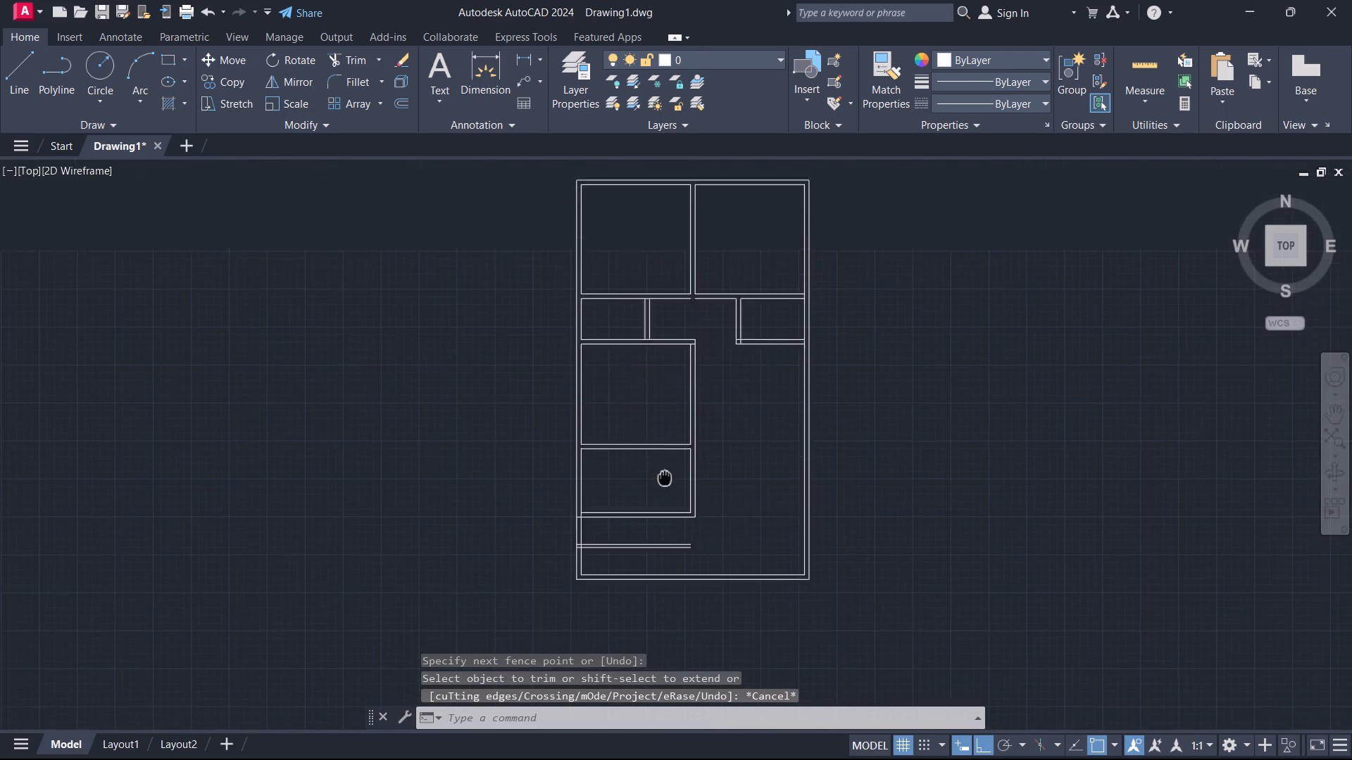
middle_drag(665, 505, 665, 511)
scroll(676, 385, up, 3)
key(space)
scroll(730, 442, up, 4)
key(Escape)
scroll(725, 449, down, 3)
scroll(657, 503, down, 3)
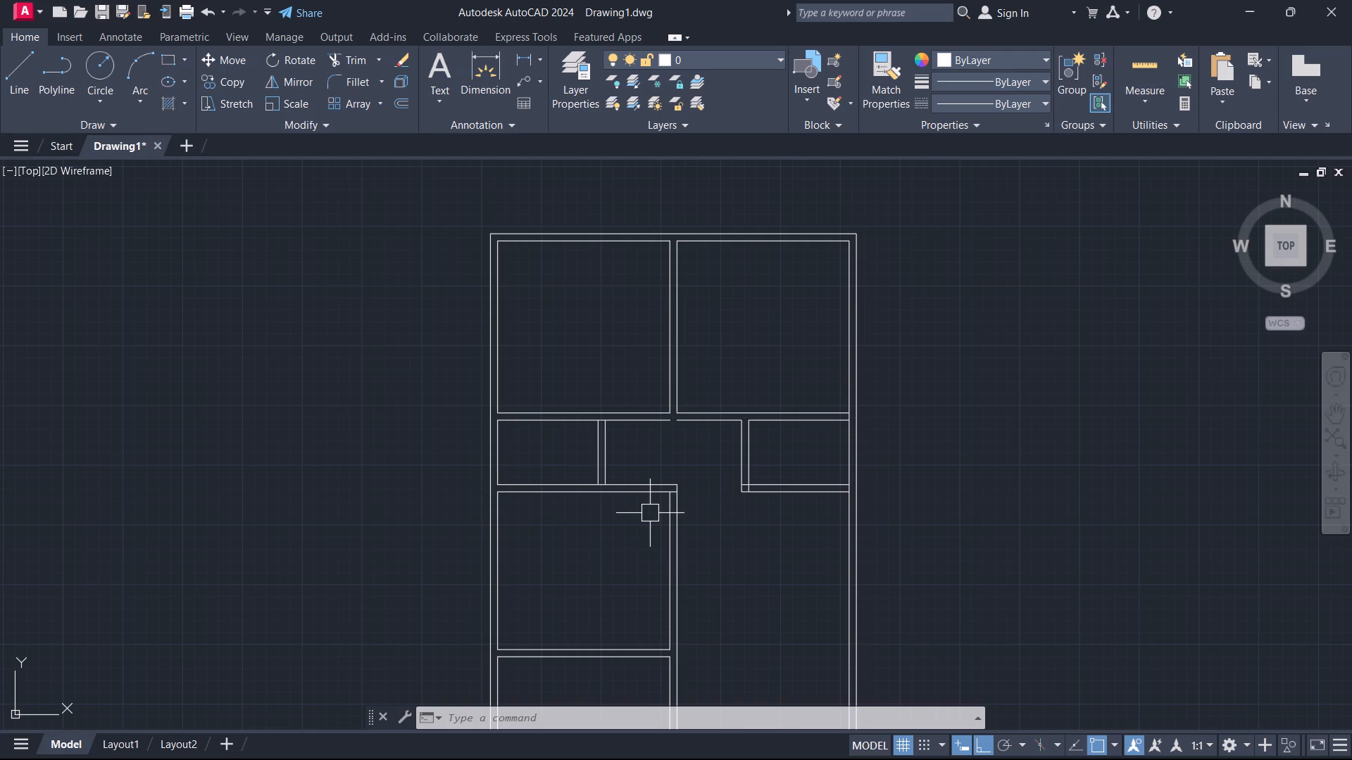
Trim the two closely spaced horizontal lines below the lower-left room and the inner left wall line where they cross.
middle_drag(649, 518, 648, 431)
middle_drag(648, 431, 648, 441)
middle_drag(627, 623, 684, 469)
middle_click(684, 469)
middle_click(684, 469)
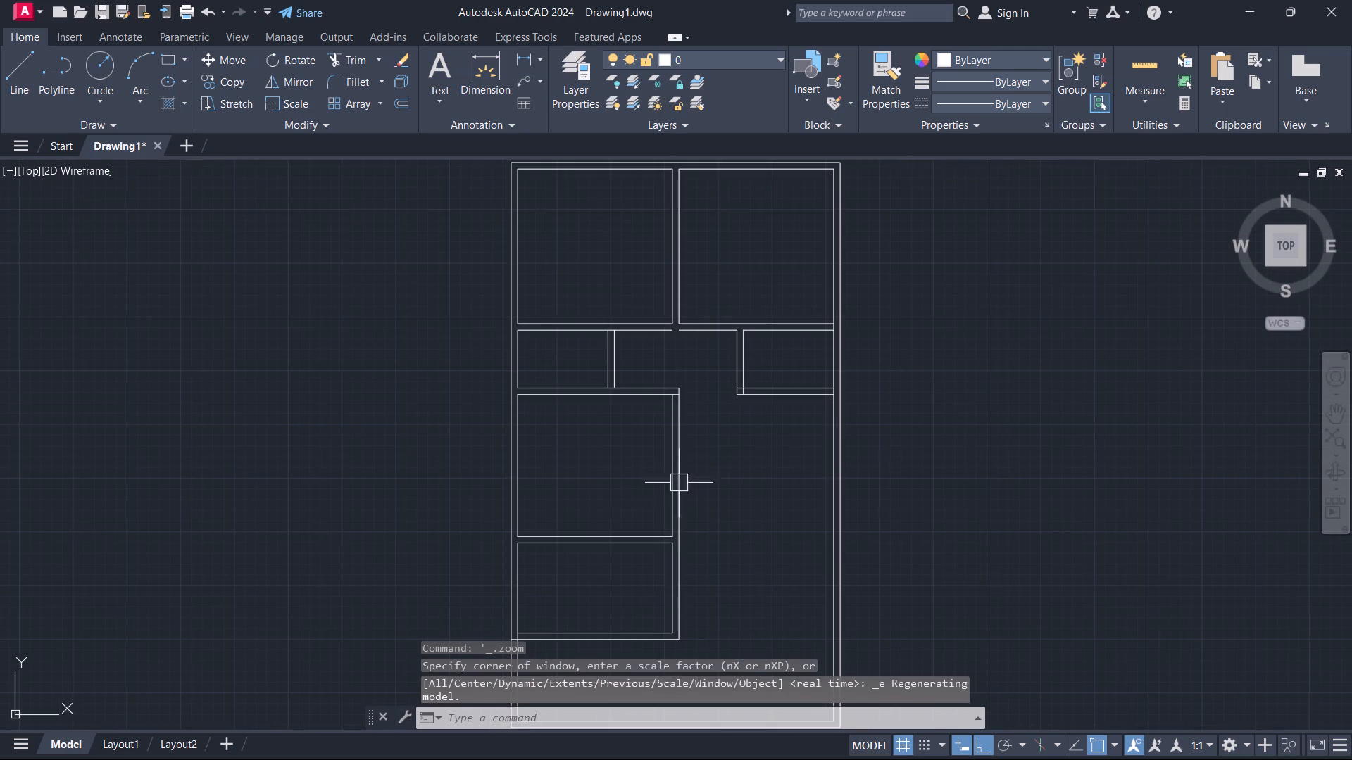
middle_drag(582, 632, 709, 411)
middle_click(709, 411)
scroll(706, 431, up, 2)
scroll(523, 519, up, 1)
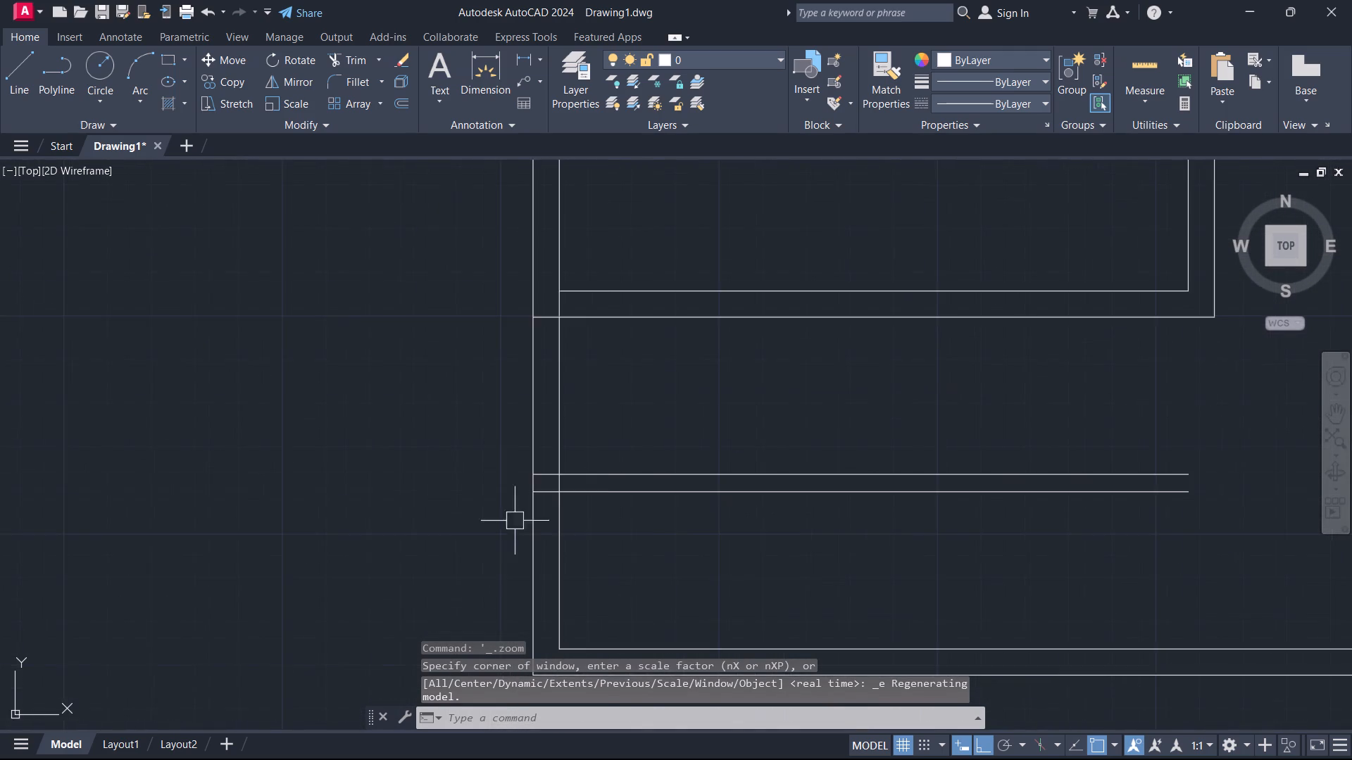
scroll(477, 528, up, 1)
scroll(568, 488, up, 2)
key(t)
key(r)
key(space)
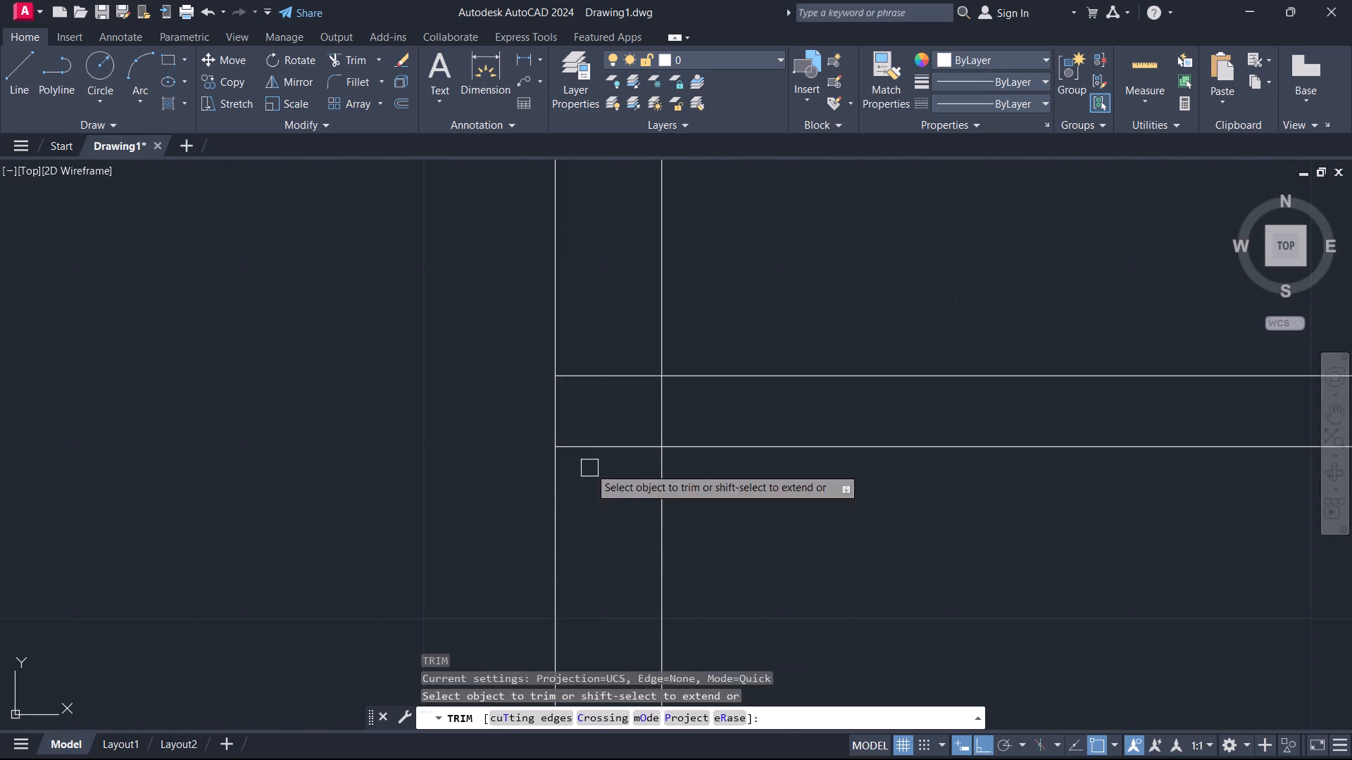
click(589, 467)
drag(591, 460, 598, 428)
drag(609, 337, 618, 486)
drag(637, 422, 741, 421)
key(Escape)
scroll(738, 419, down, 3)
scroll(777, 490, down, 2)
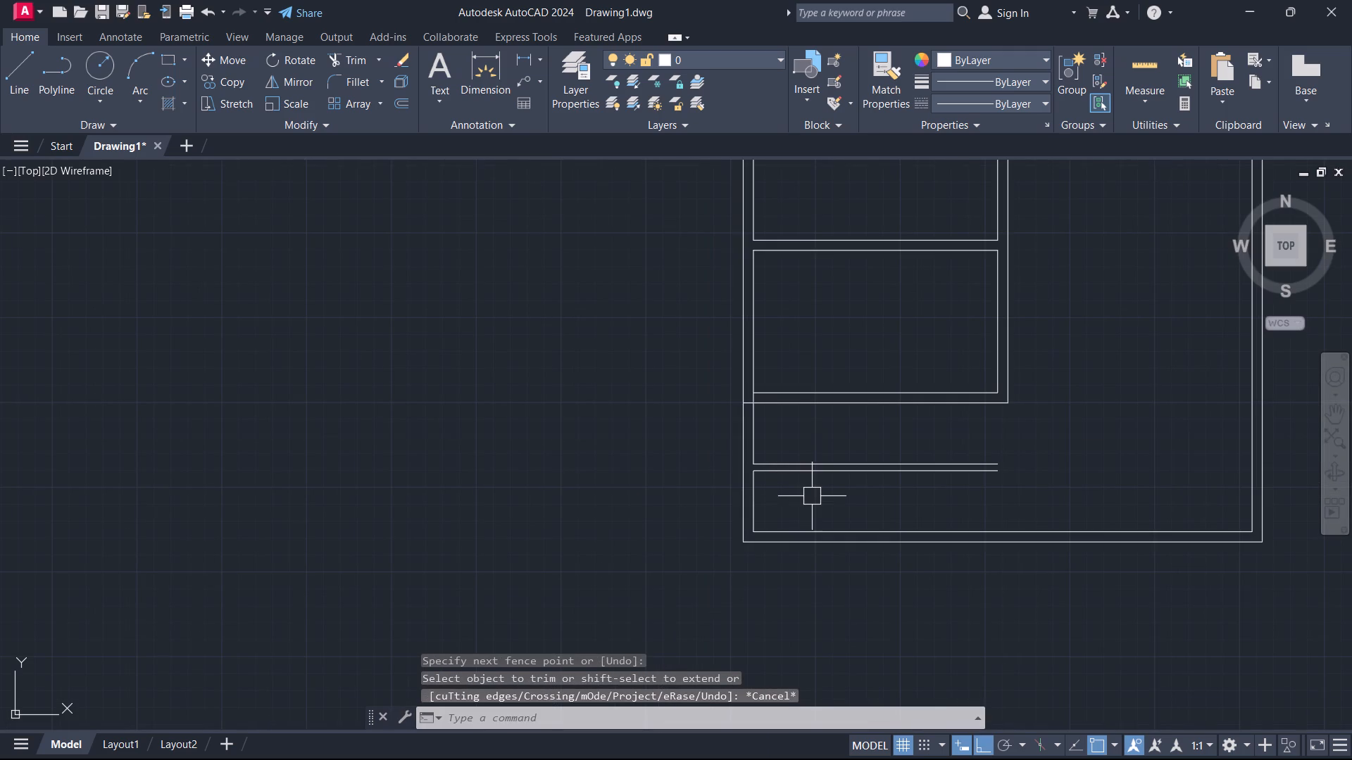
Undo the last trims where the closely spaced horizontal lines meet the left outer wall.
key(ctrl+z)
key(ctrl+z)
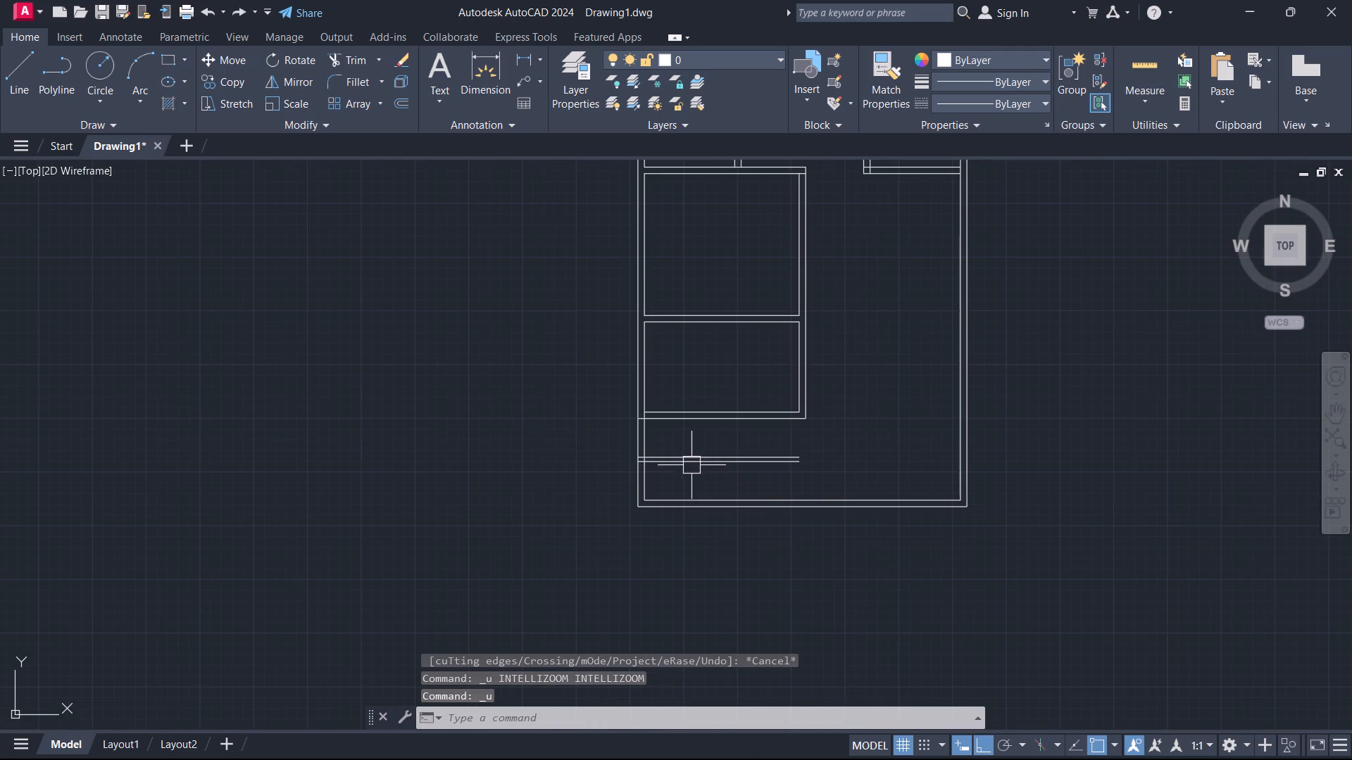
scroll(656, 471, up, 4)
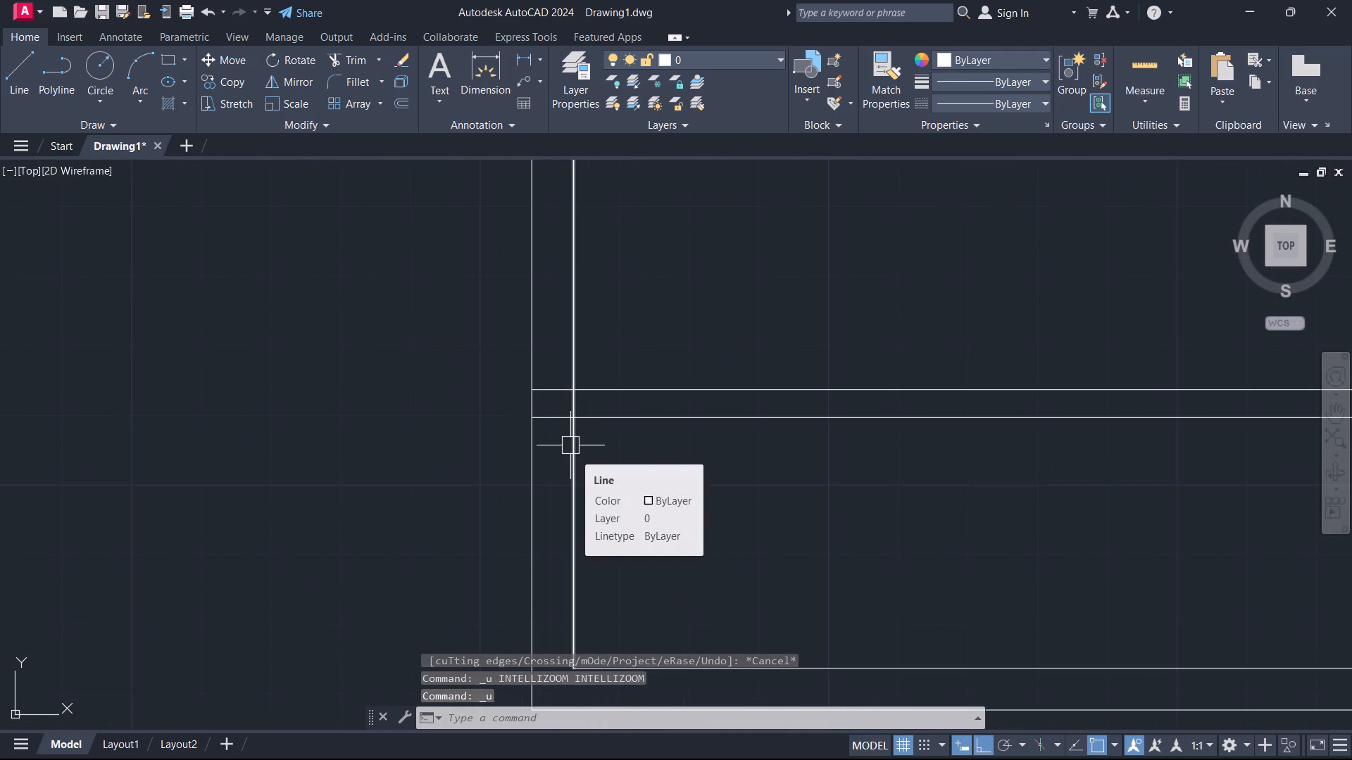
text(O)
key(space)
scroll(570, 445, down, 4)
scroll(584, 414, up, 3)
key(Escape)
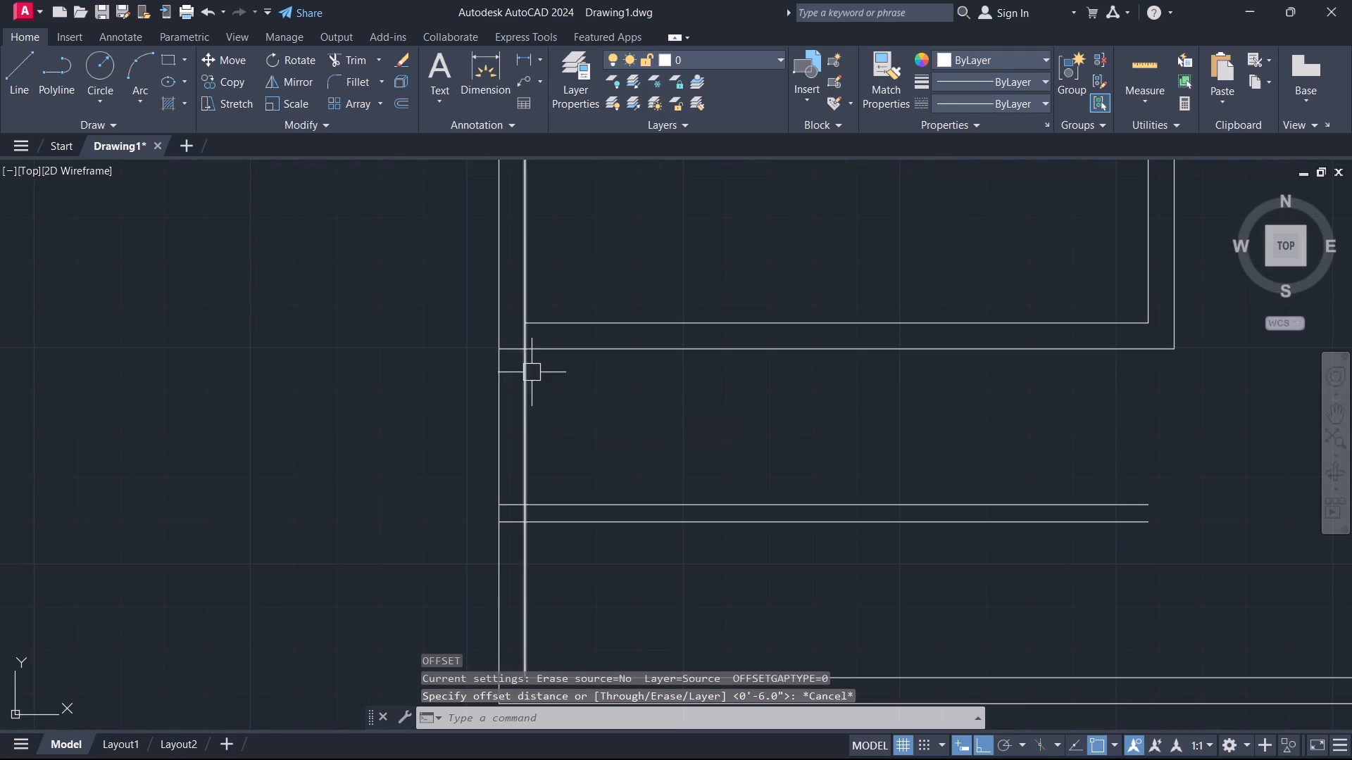
Trim the inner left wall line and the horizontal line's end inside the junction with the lower-left room's bottom wall.
scroll(530, 368, up, 2)
text(TR)
key(space)
scroll(527, 314, up, 2)
double_click(527, 286)
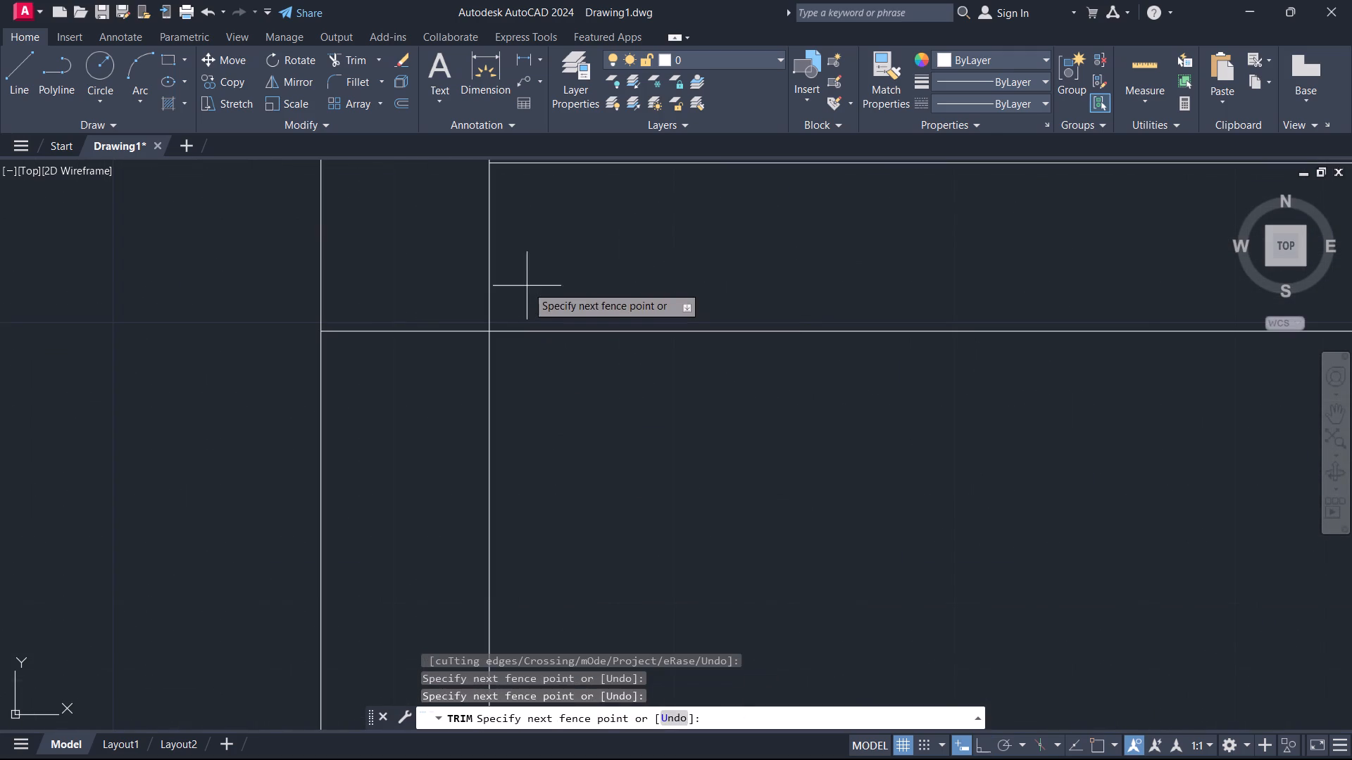
click(427, 285)
click(417, 357)
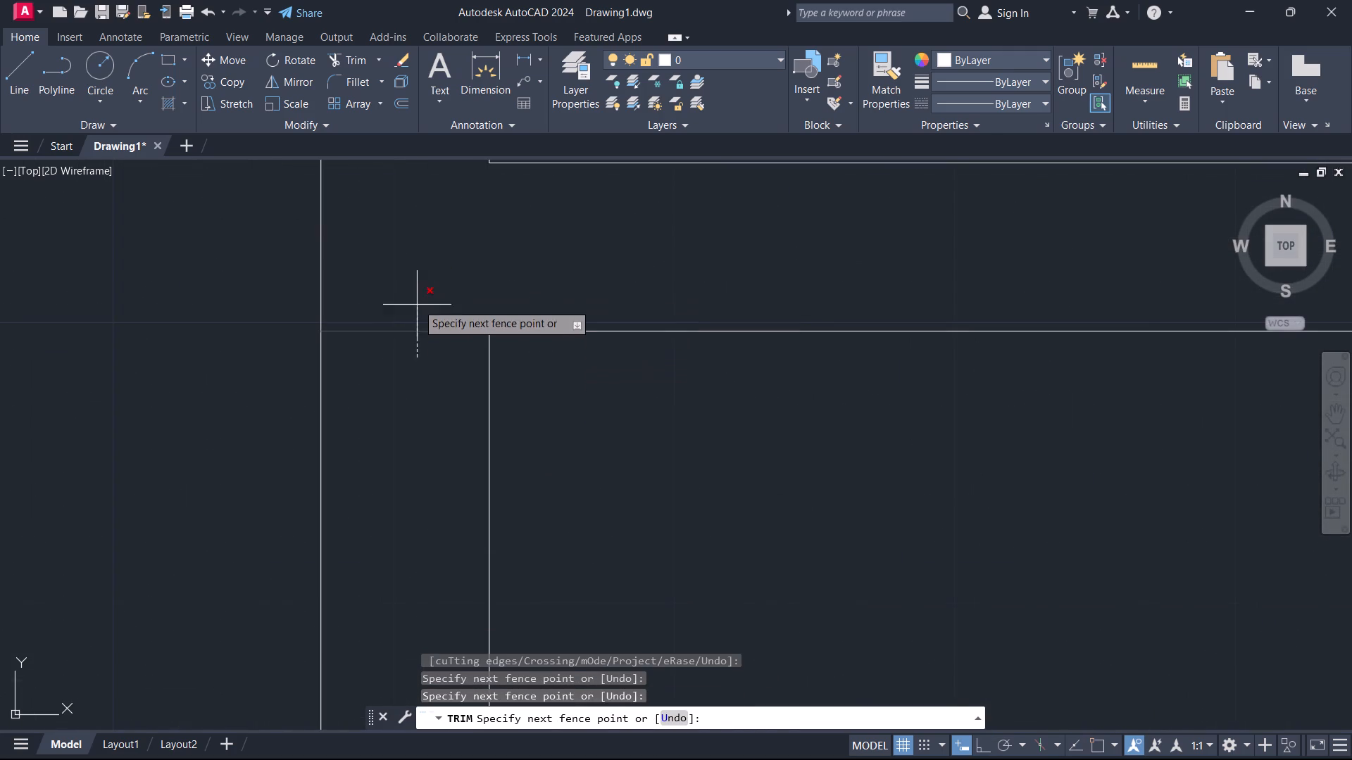
key(Escape)
scroll(417, 305, down, 3)
key(space)
click(415, 319)
key(Escape)
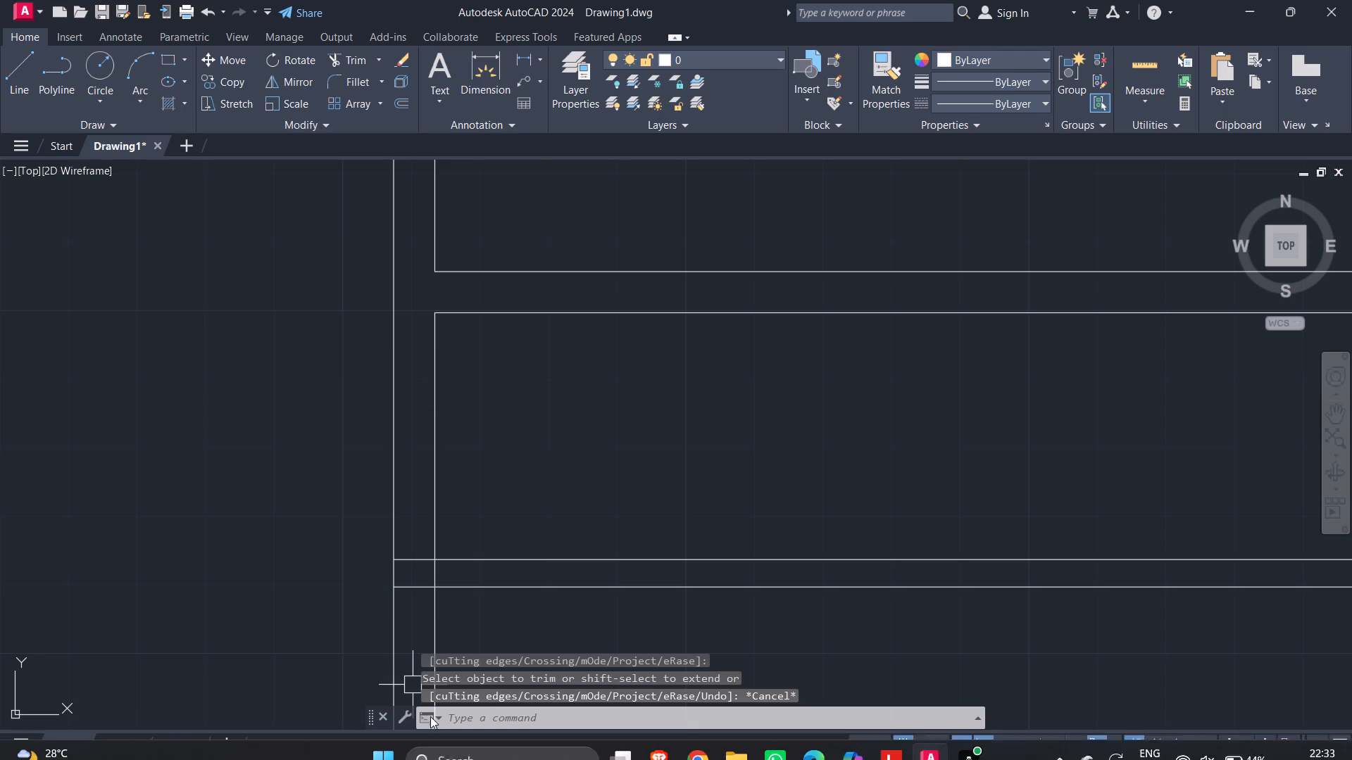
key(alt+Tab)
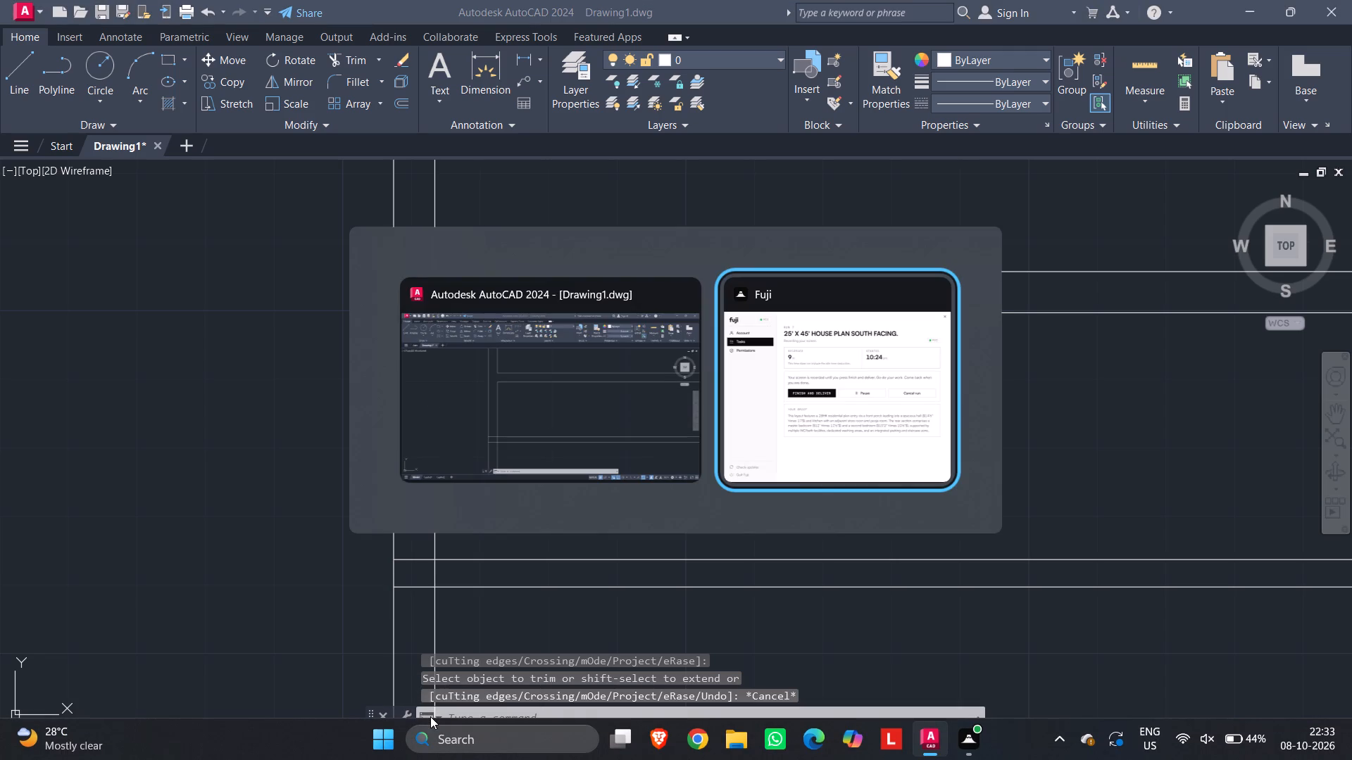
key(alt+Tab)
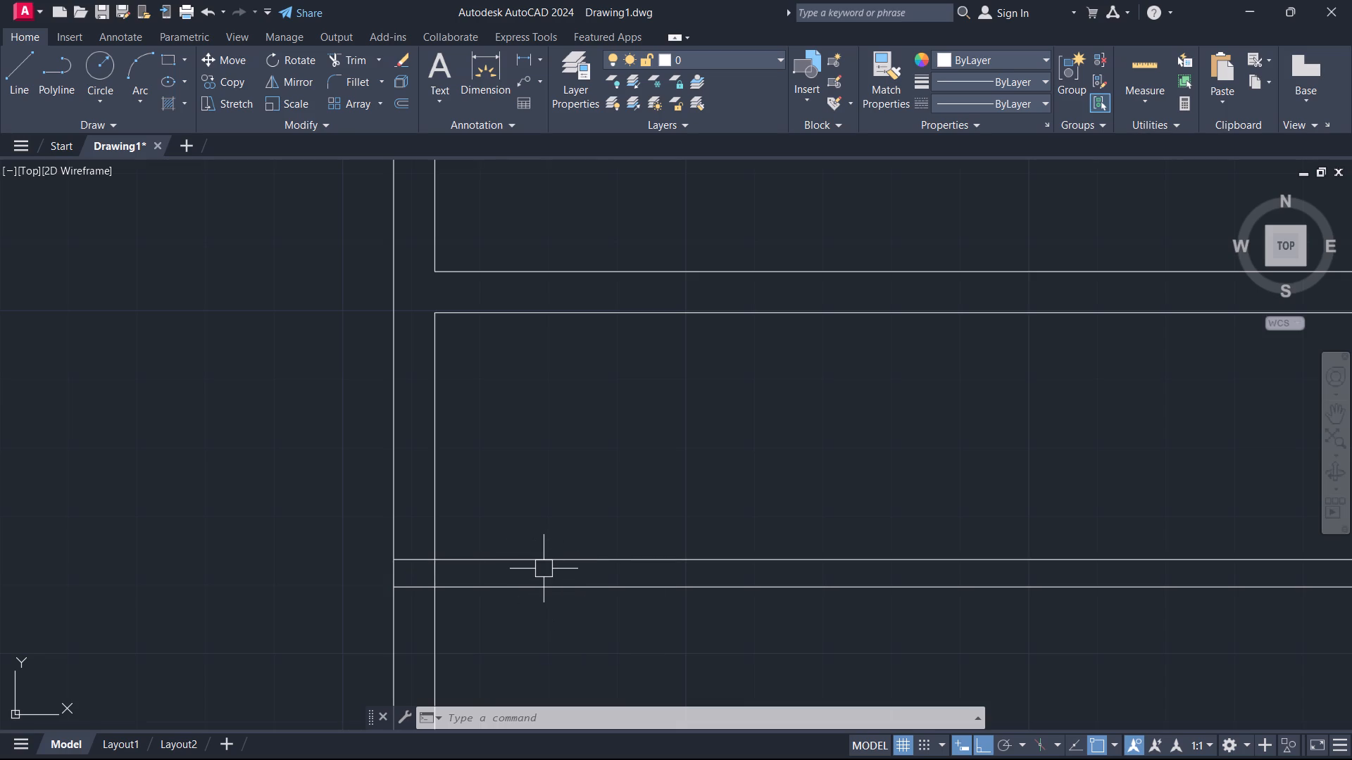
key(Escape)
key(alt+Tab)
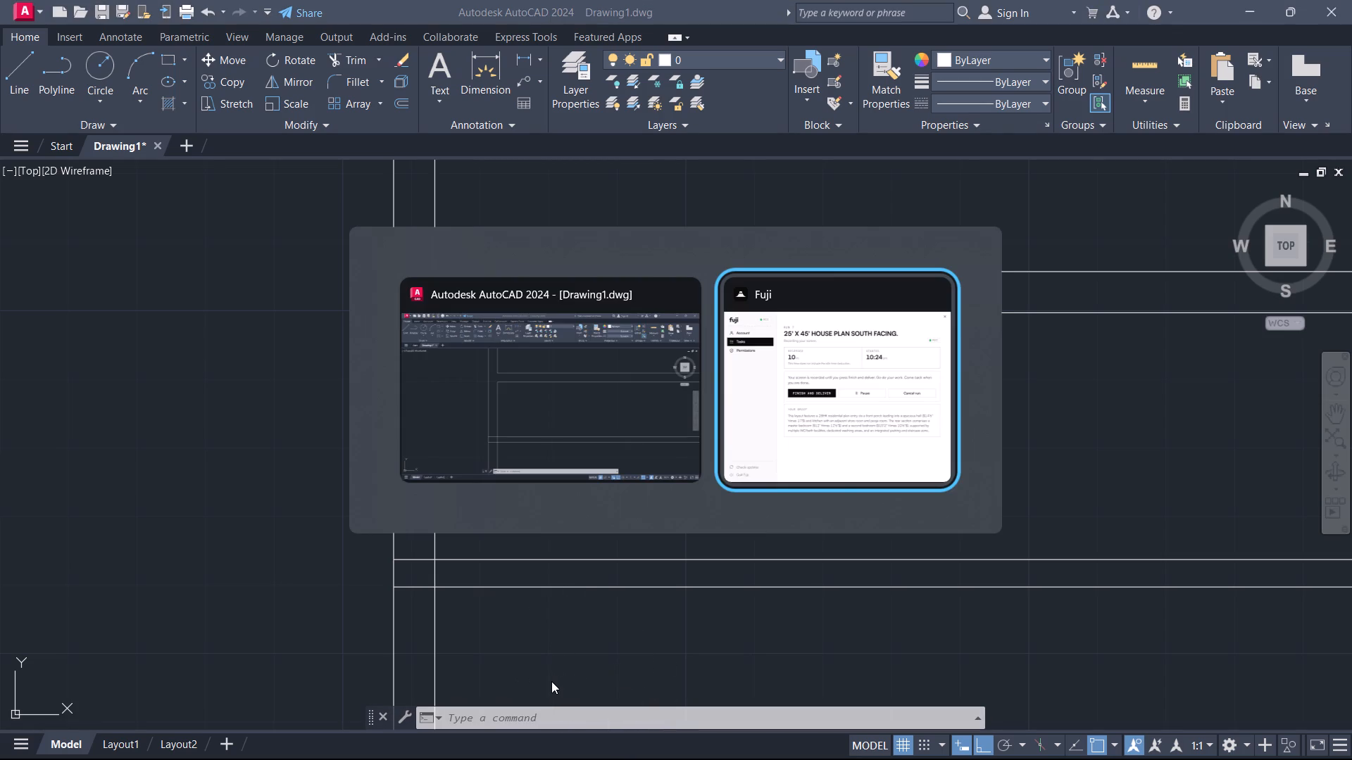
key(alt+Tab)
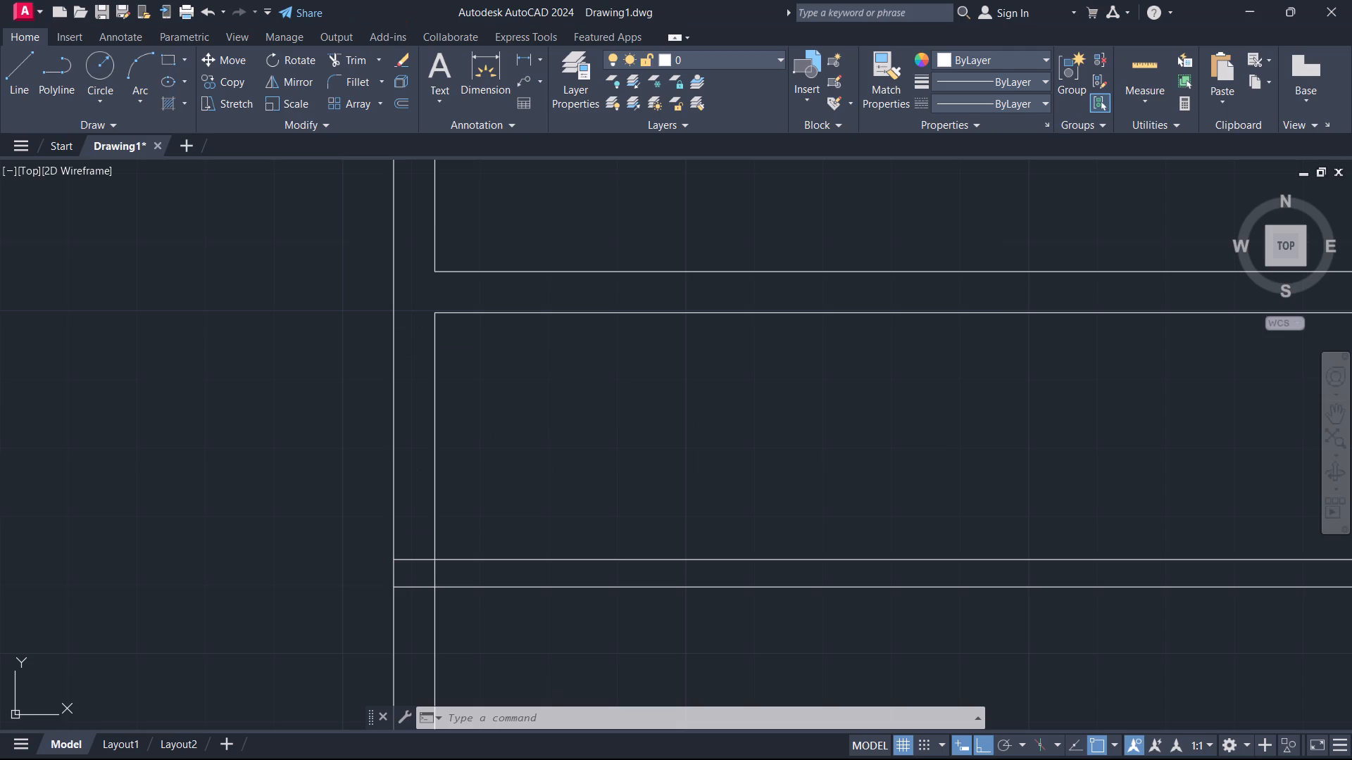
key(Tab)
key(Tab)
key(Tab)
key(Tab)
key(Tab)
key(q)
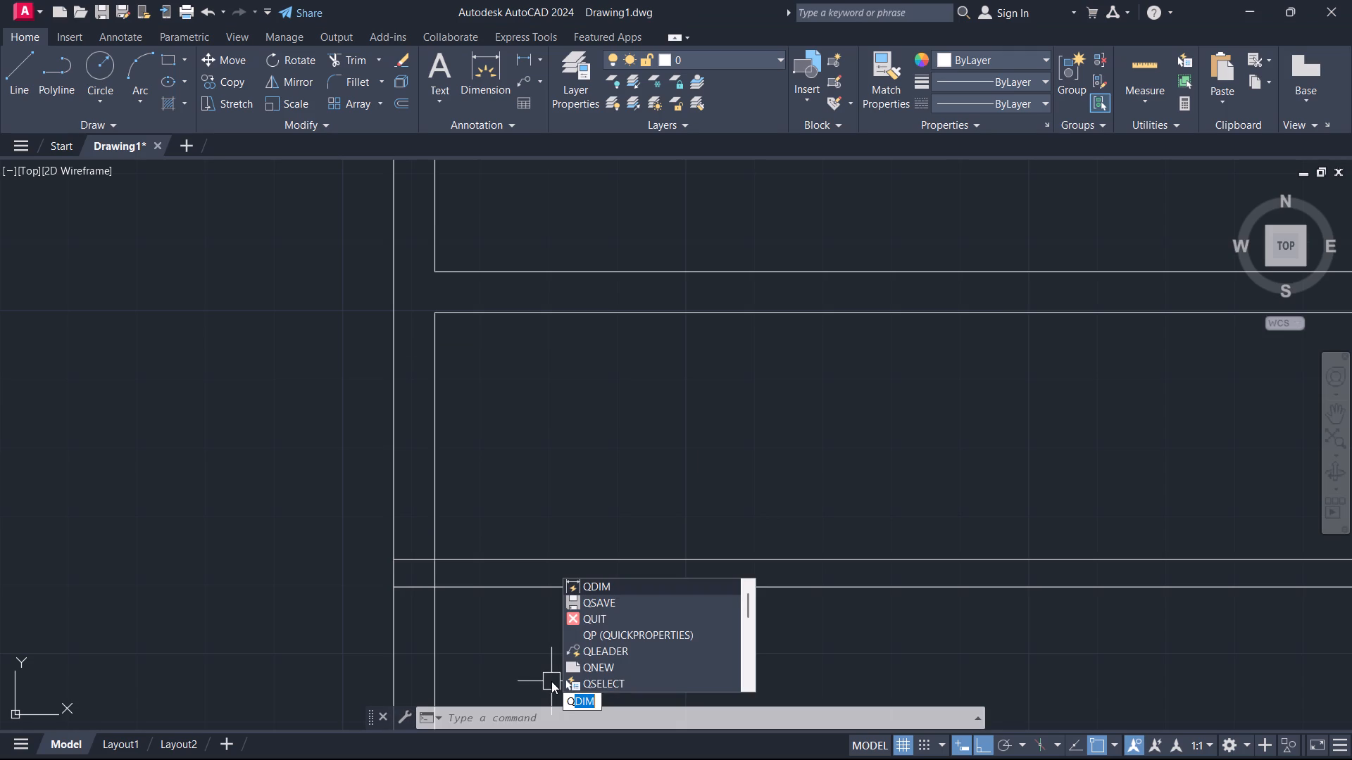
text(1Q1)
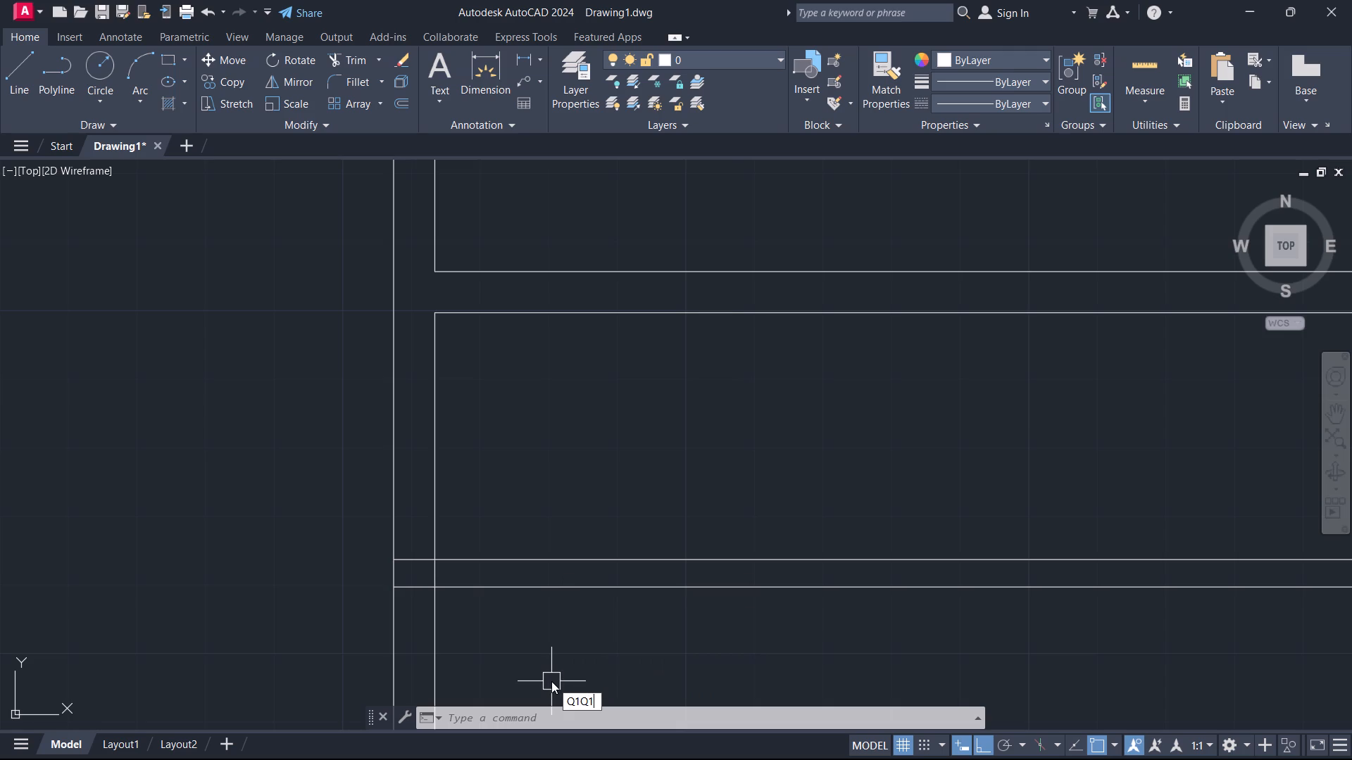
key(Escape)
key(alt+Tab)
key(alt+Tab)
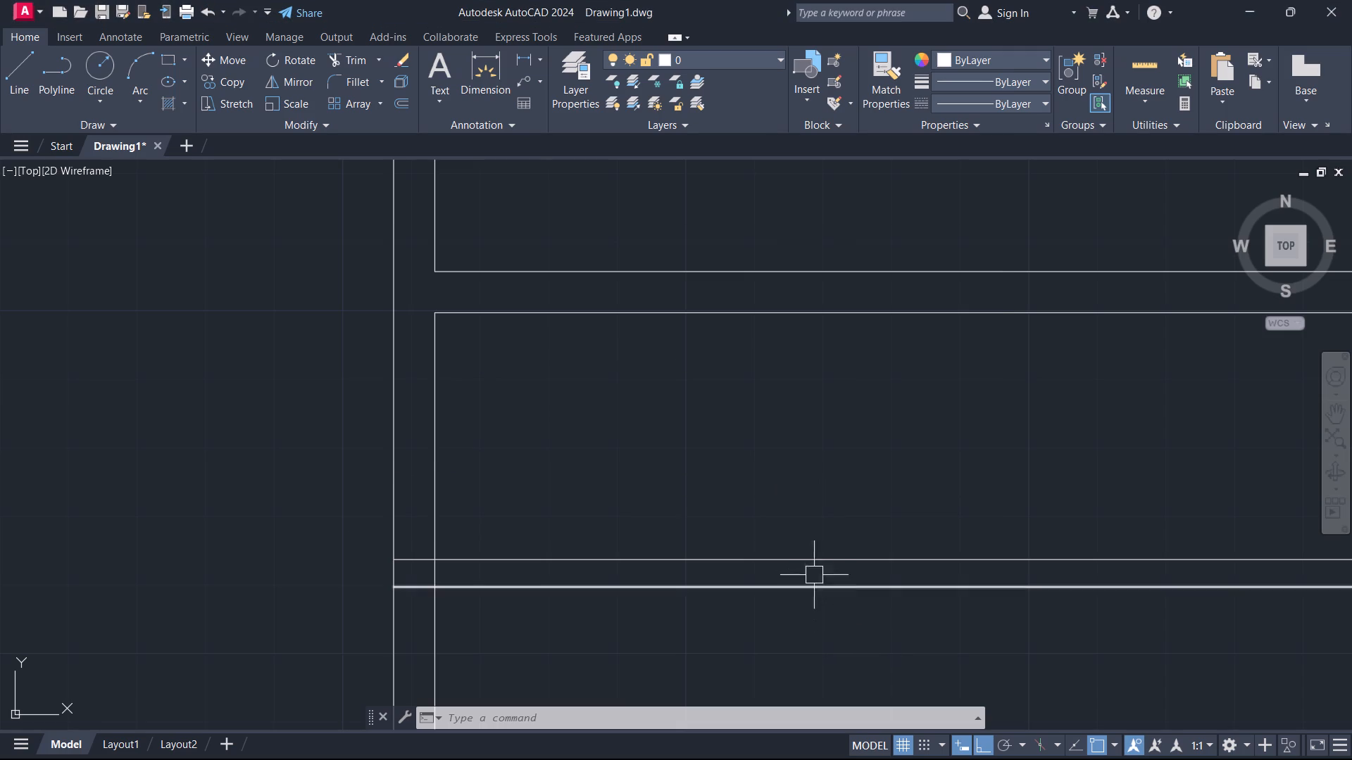
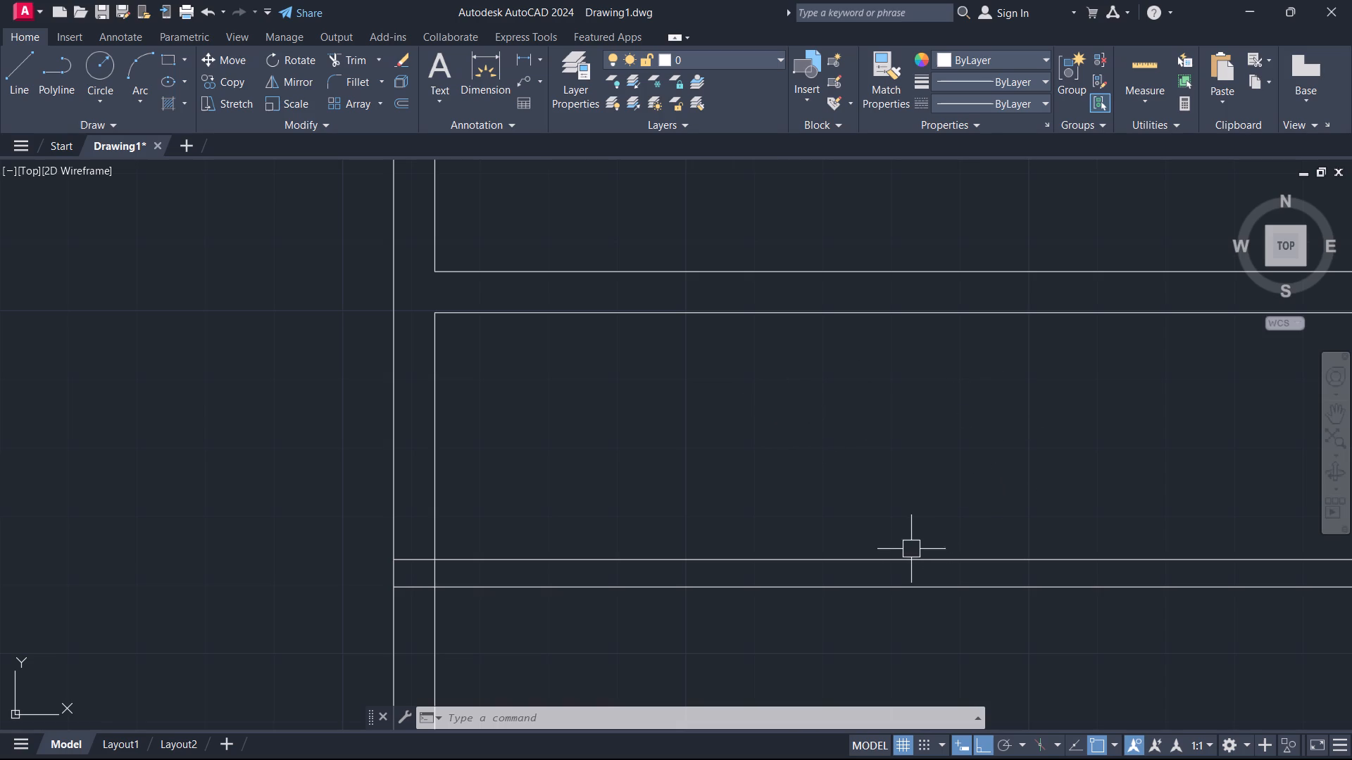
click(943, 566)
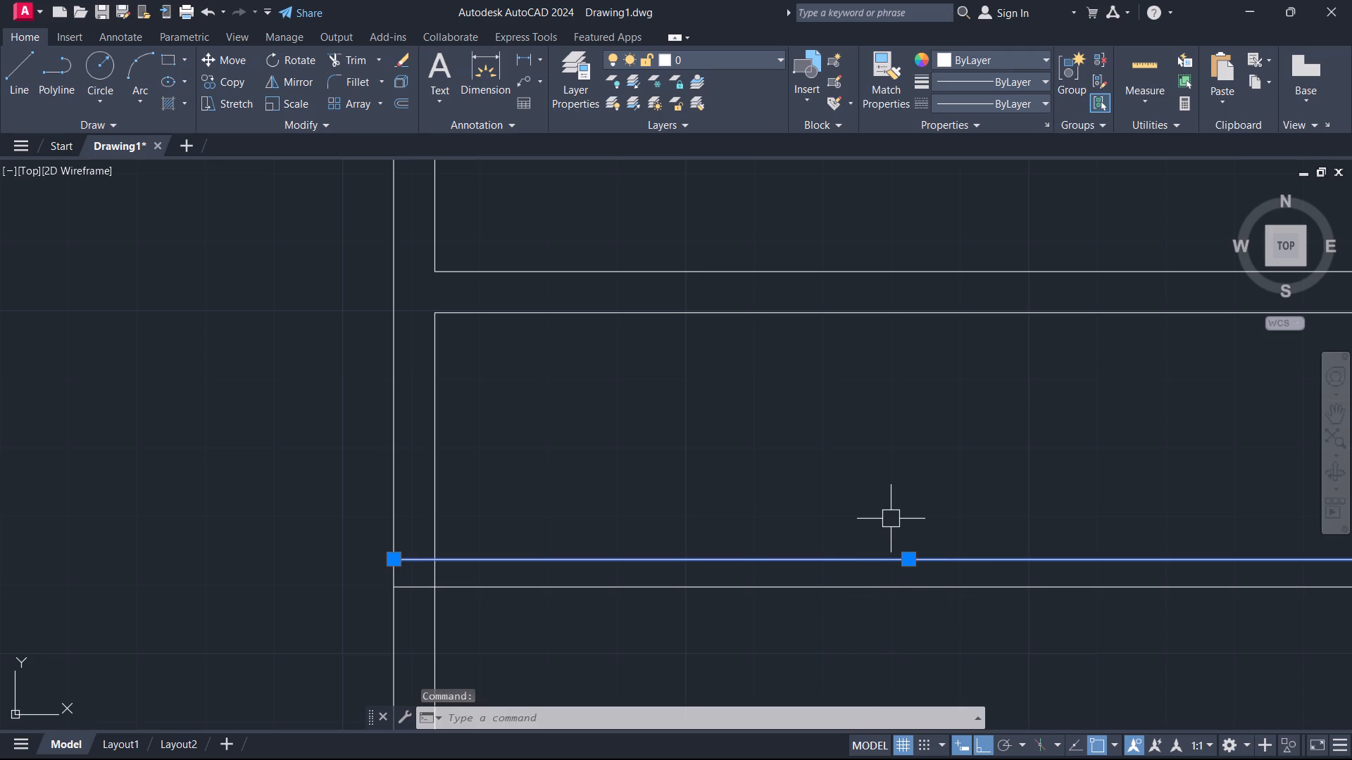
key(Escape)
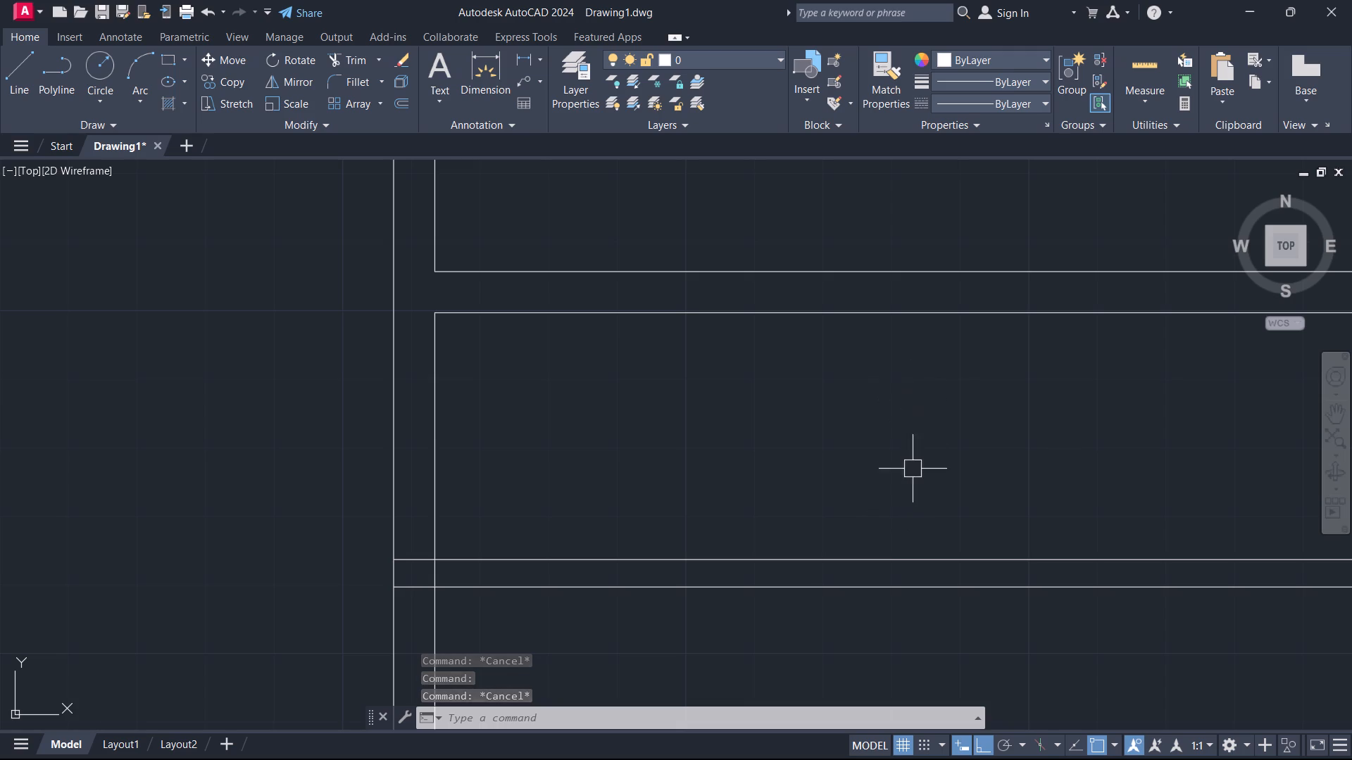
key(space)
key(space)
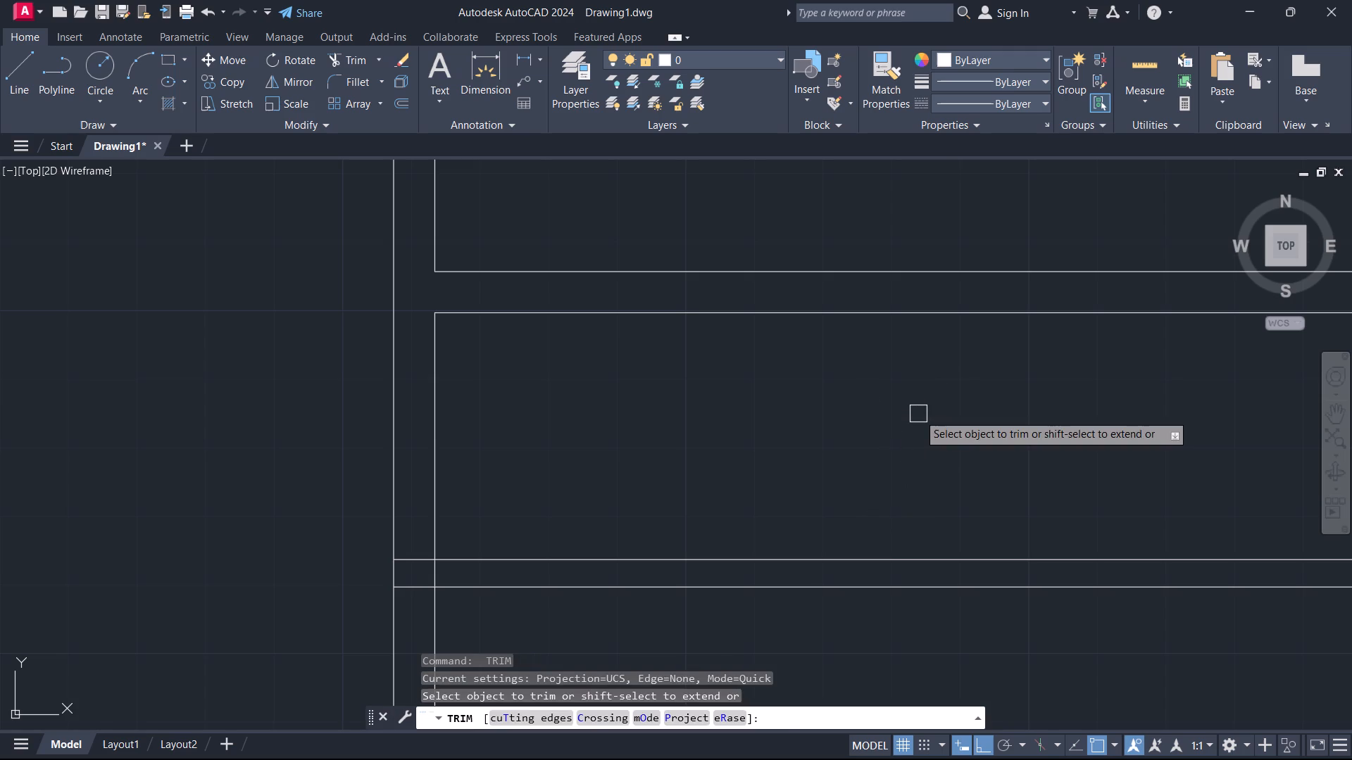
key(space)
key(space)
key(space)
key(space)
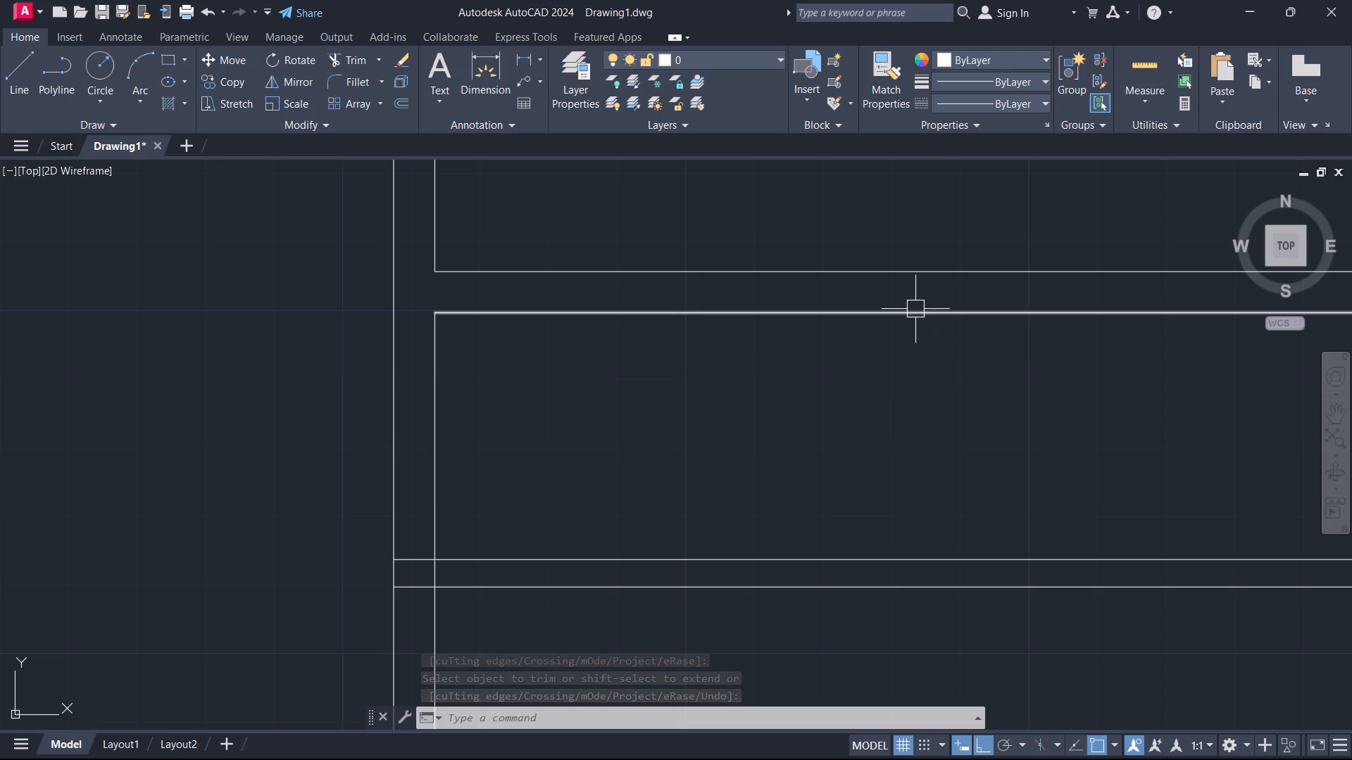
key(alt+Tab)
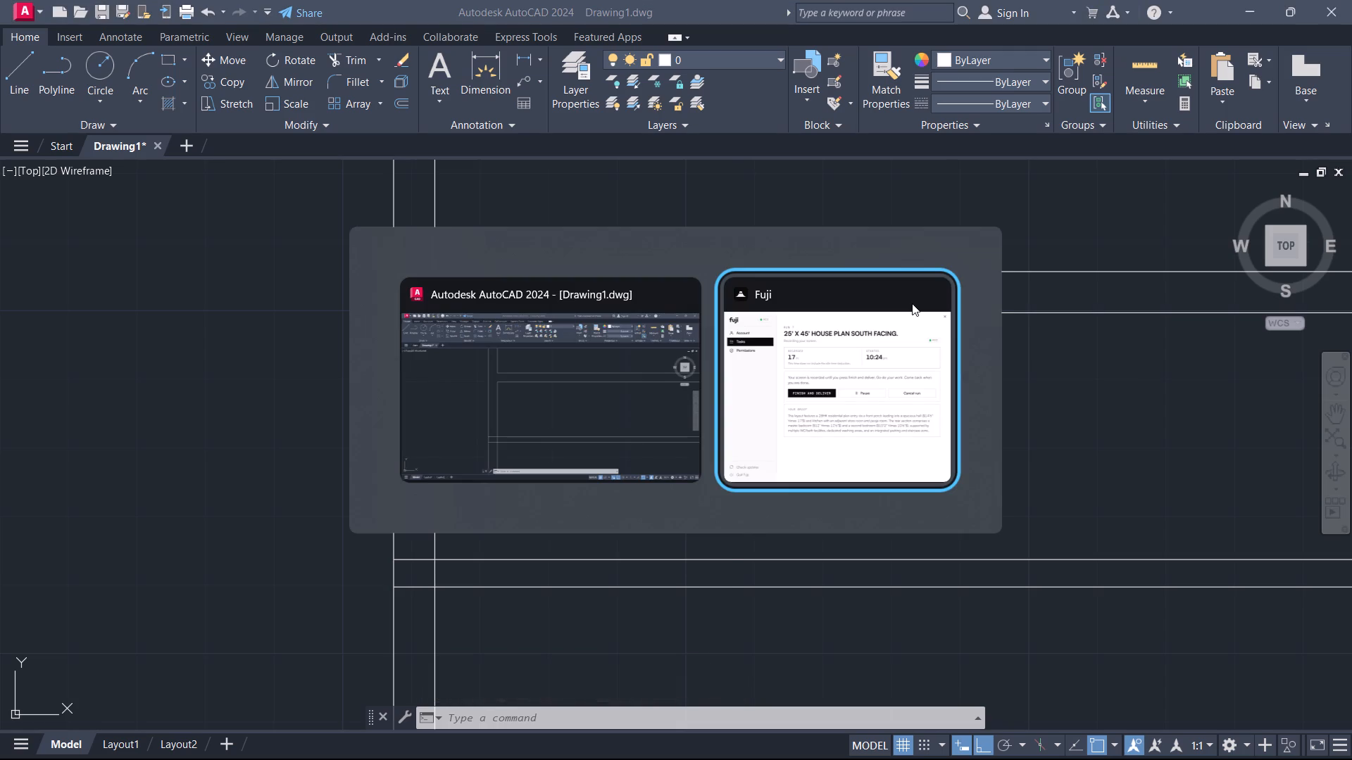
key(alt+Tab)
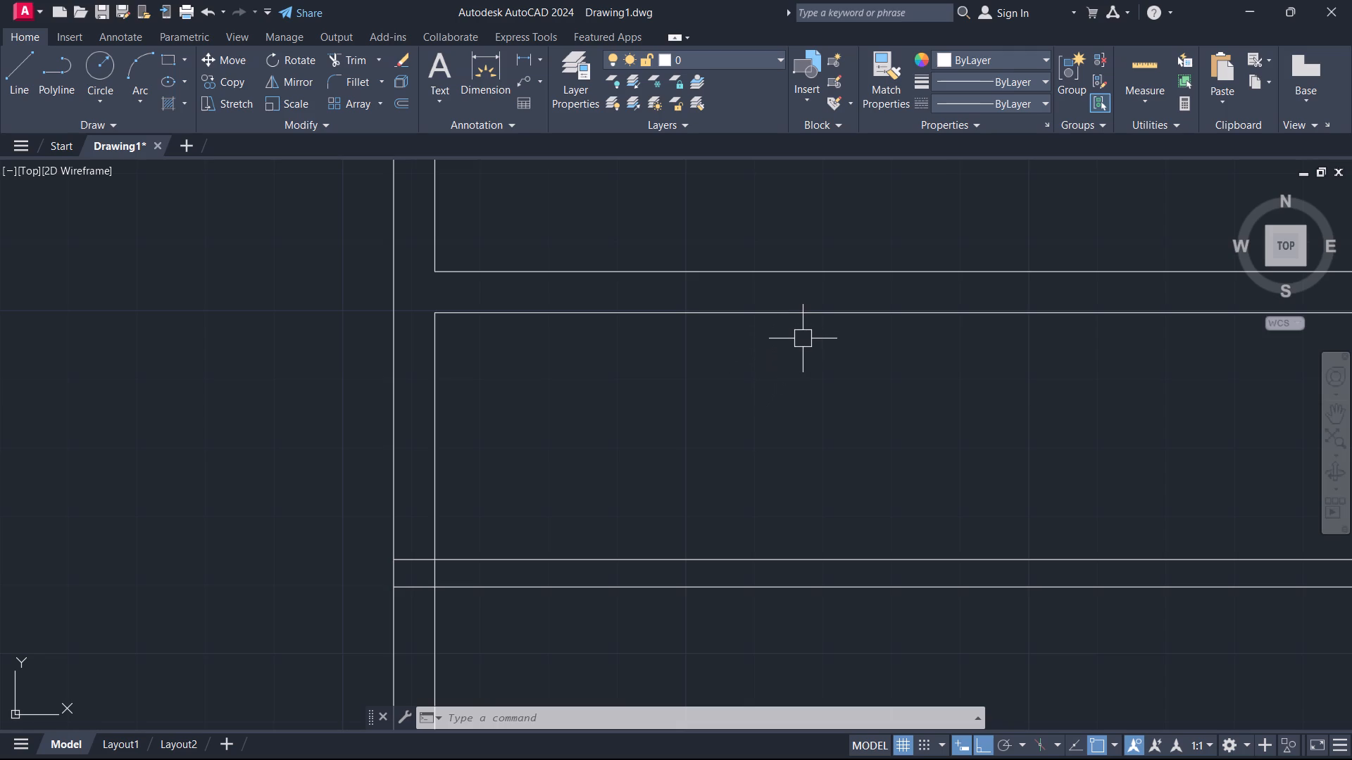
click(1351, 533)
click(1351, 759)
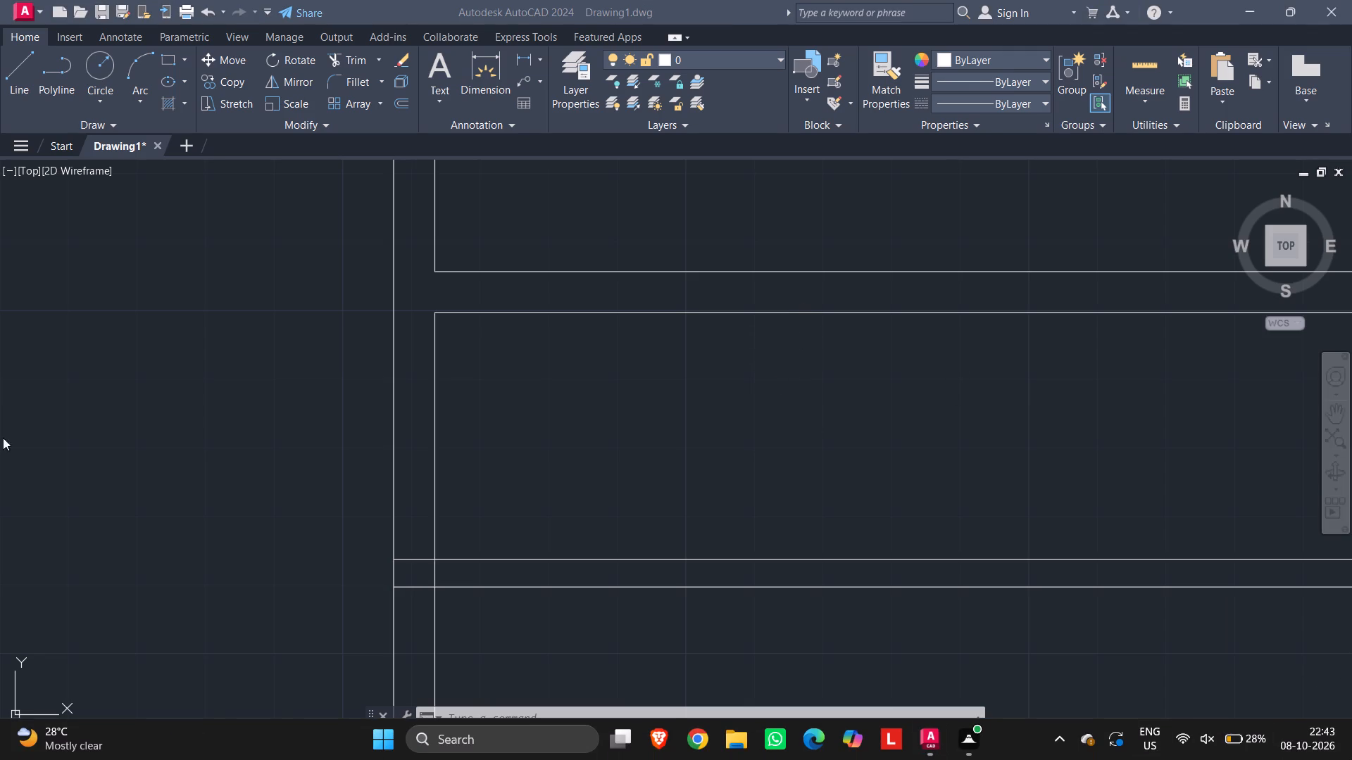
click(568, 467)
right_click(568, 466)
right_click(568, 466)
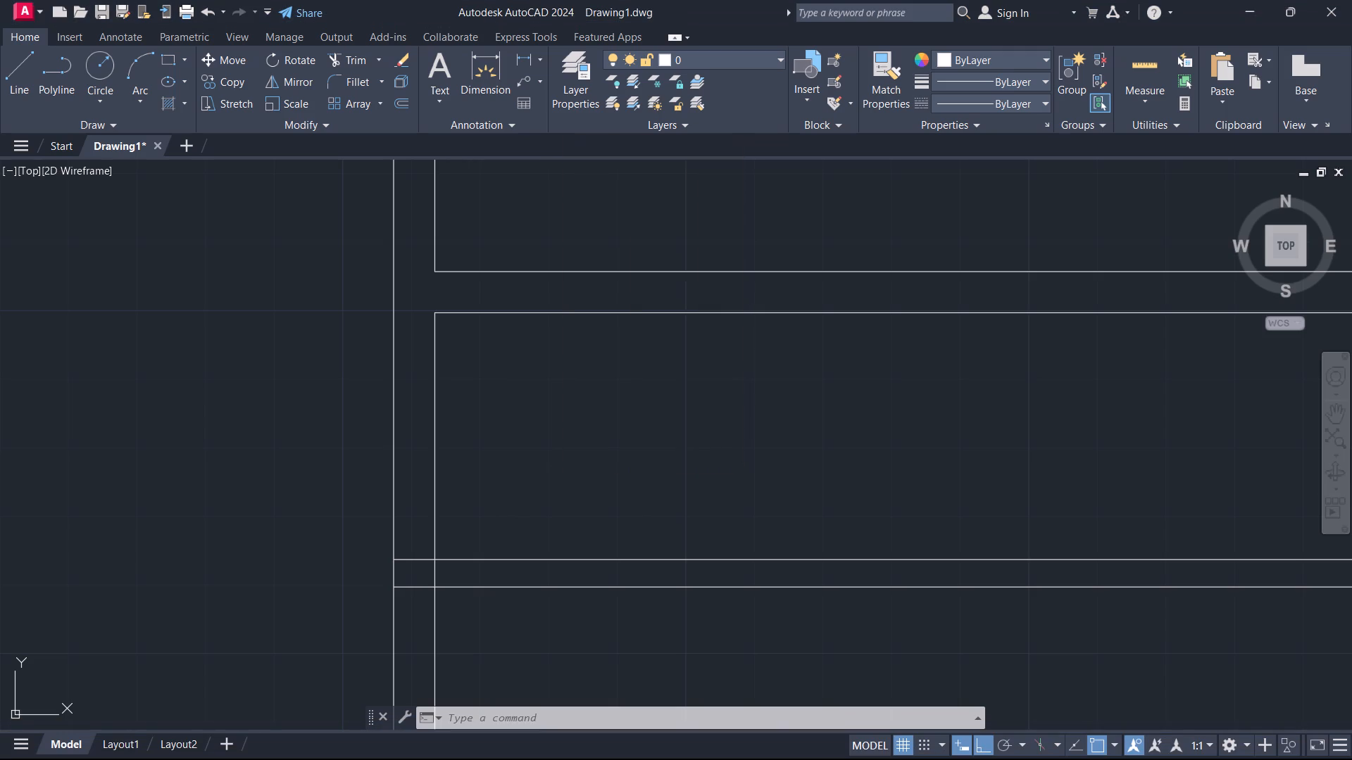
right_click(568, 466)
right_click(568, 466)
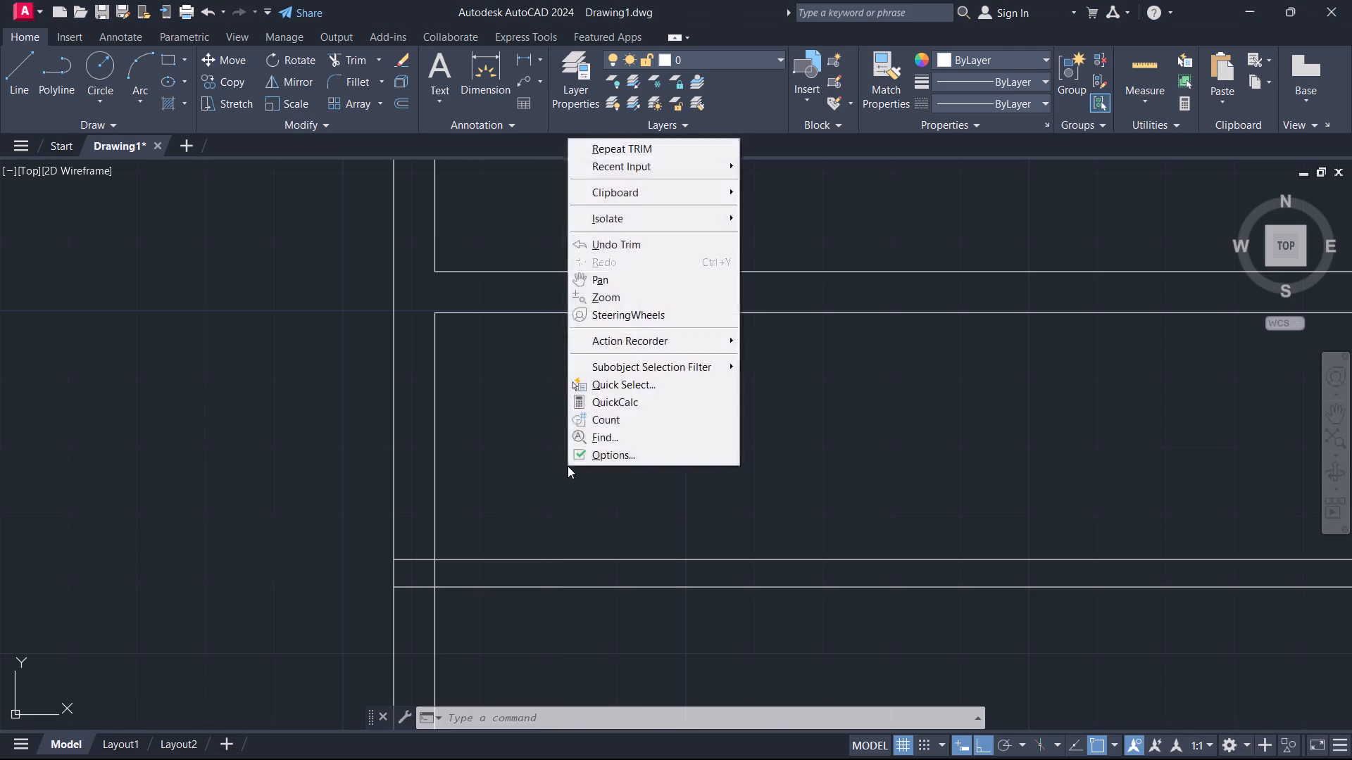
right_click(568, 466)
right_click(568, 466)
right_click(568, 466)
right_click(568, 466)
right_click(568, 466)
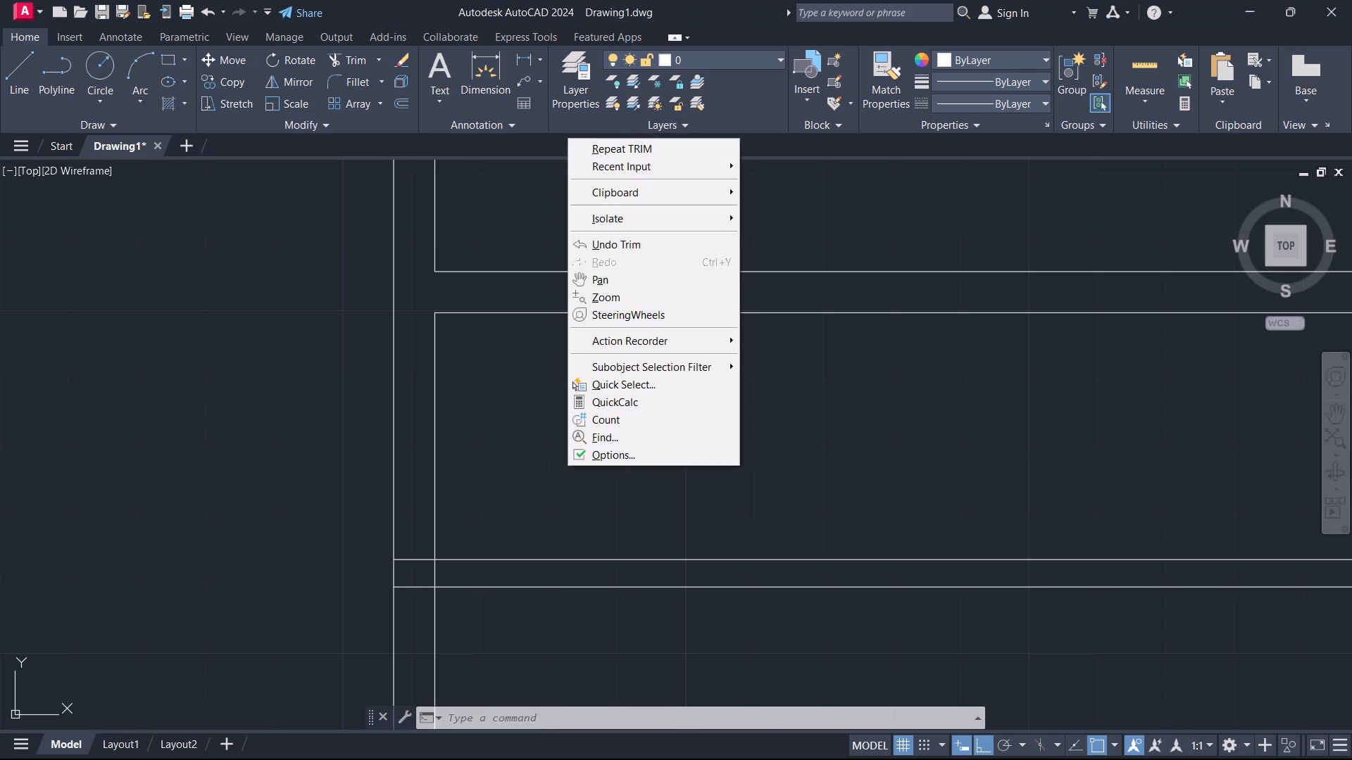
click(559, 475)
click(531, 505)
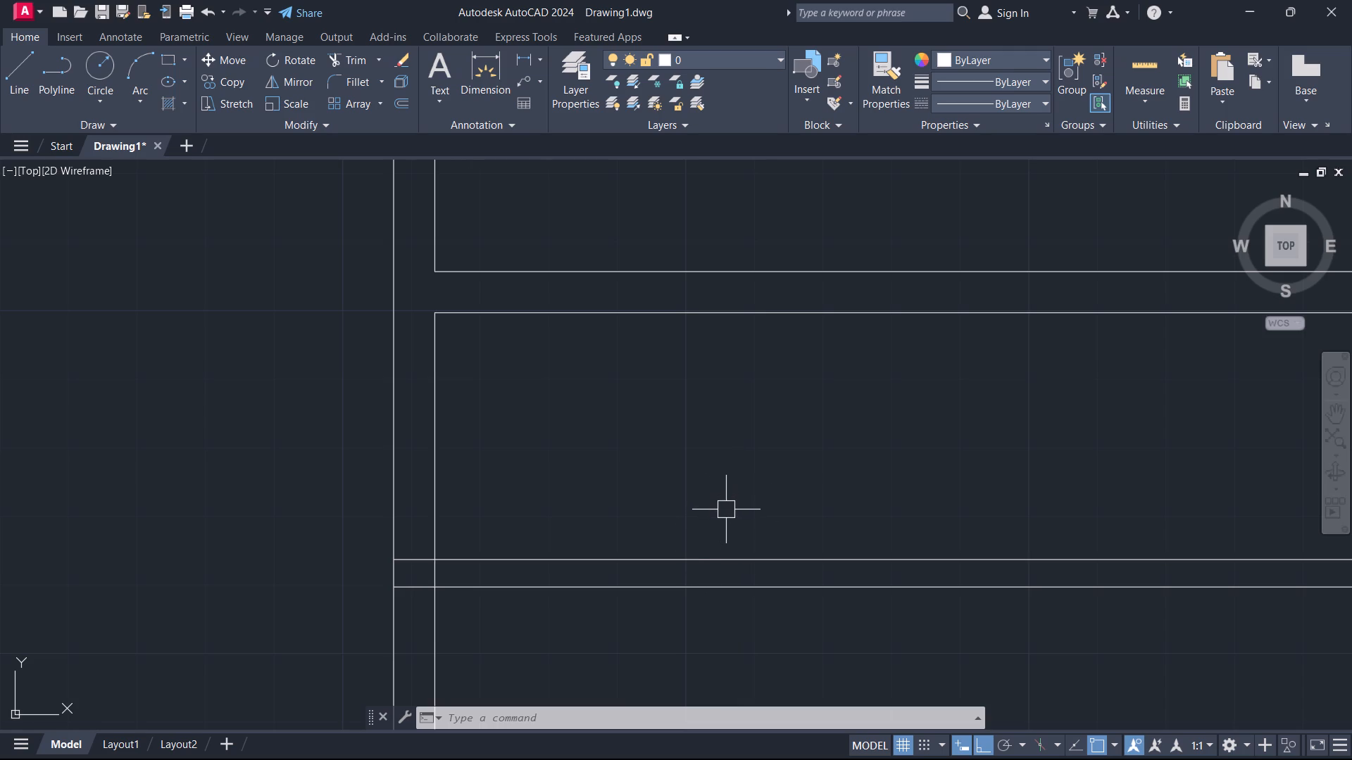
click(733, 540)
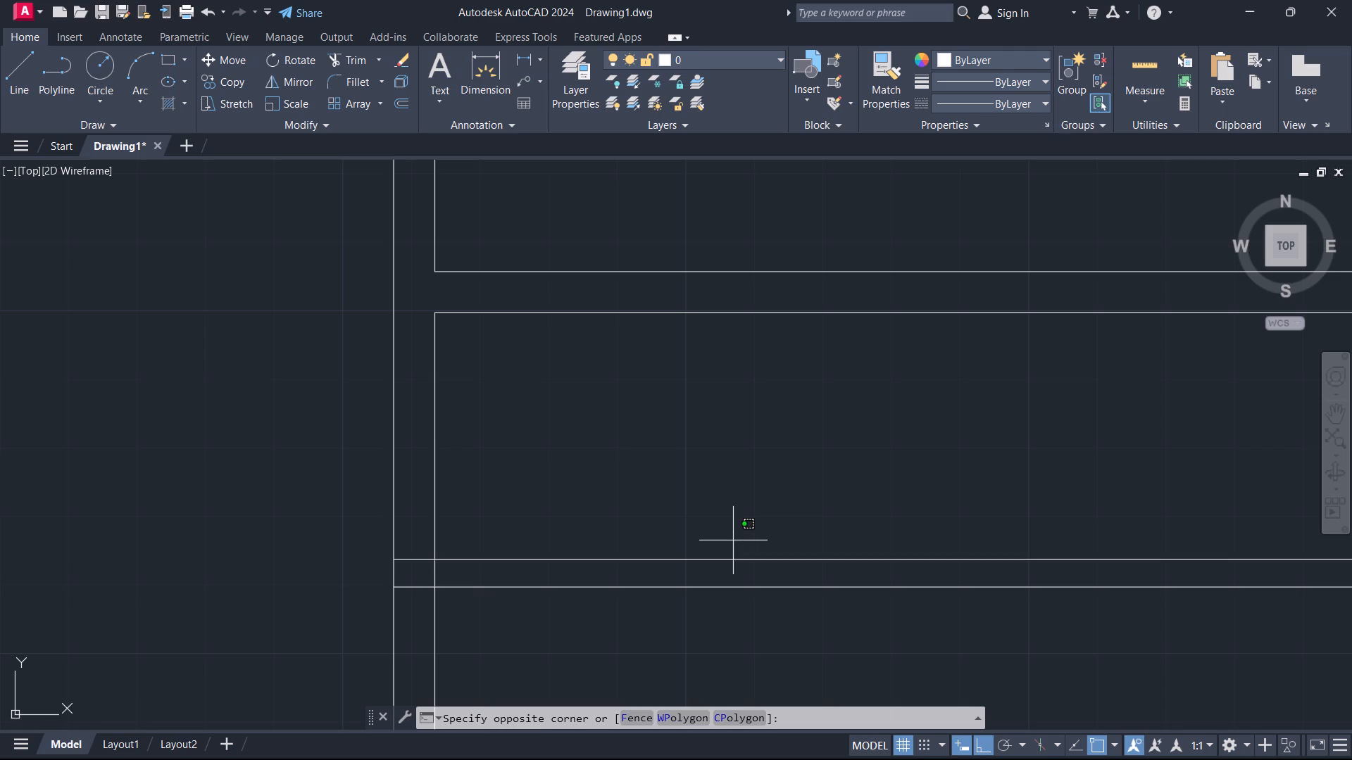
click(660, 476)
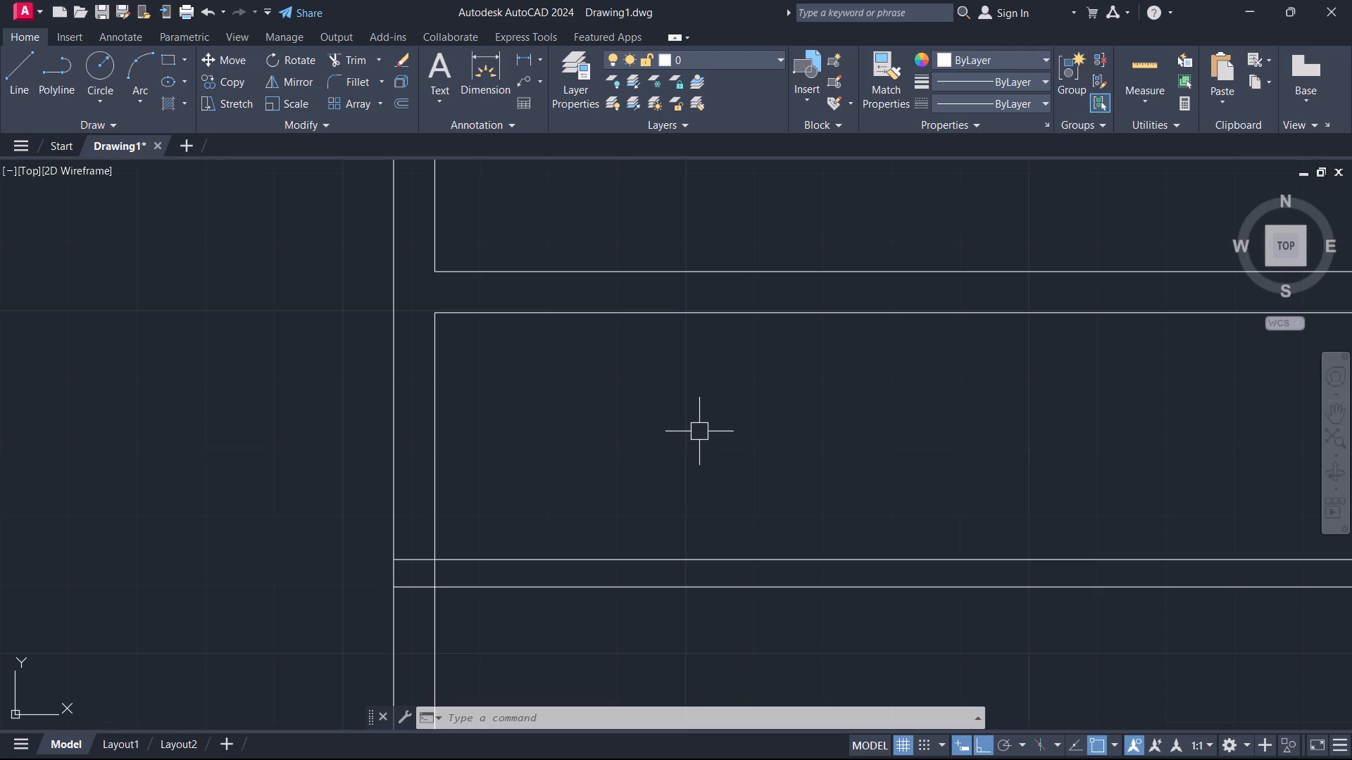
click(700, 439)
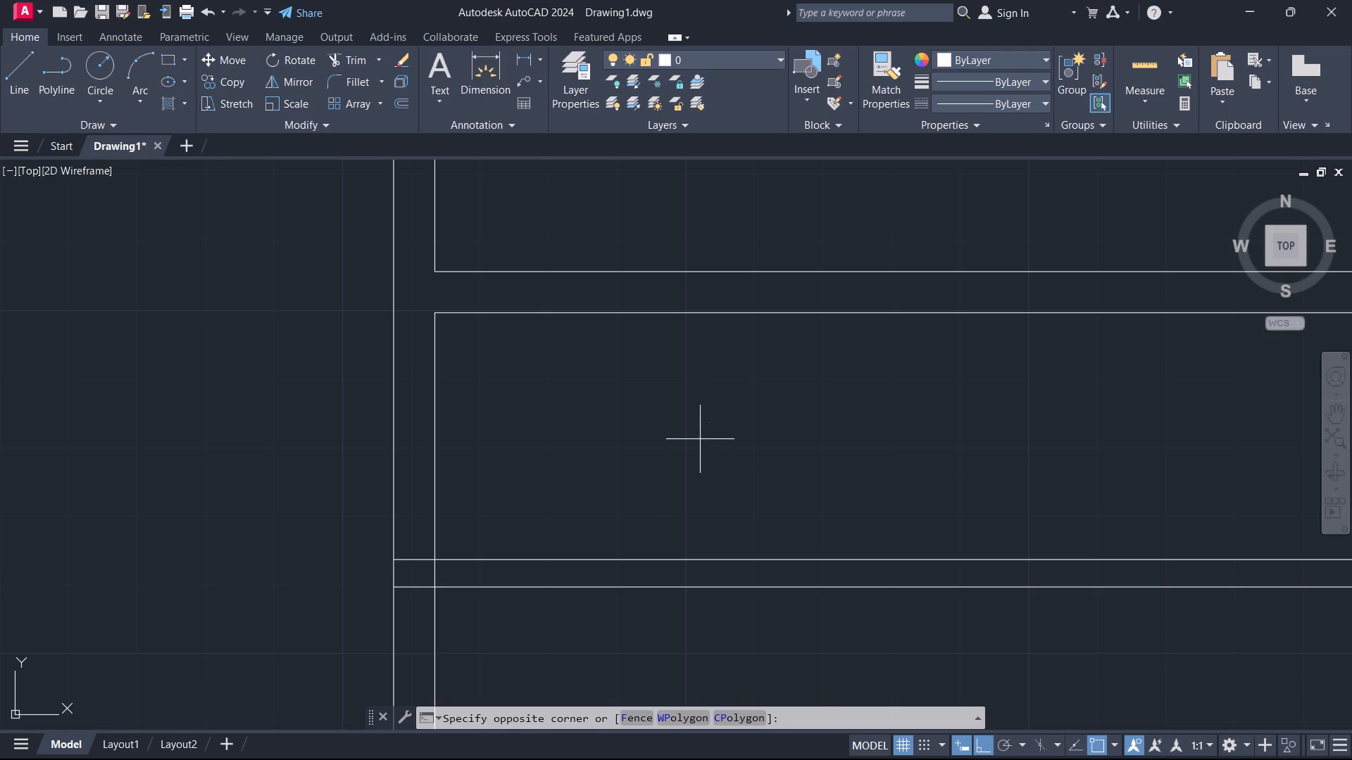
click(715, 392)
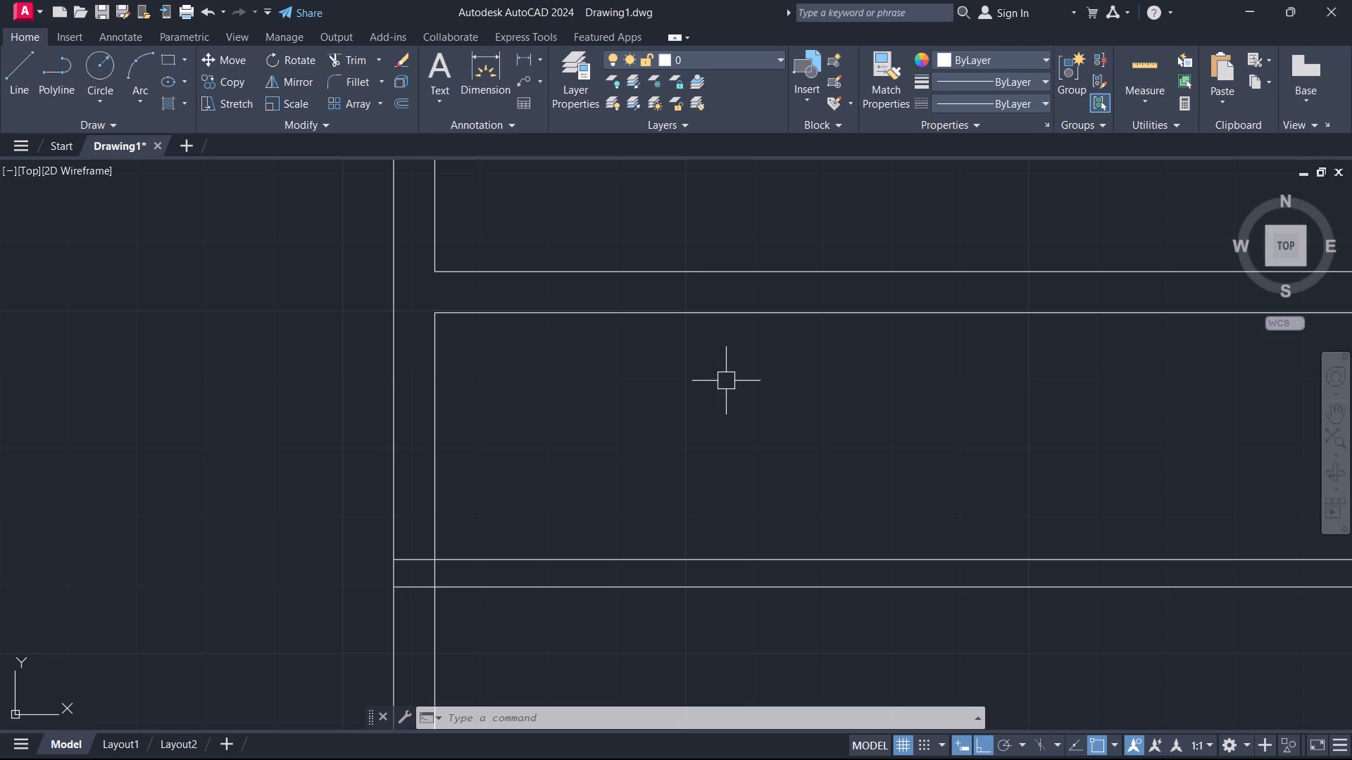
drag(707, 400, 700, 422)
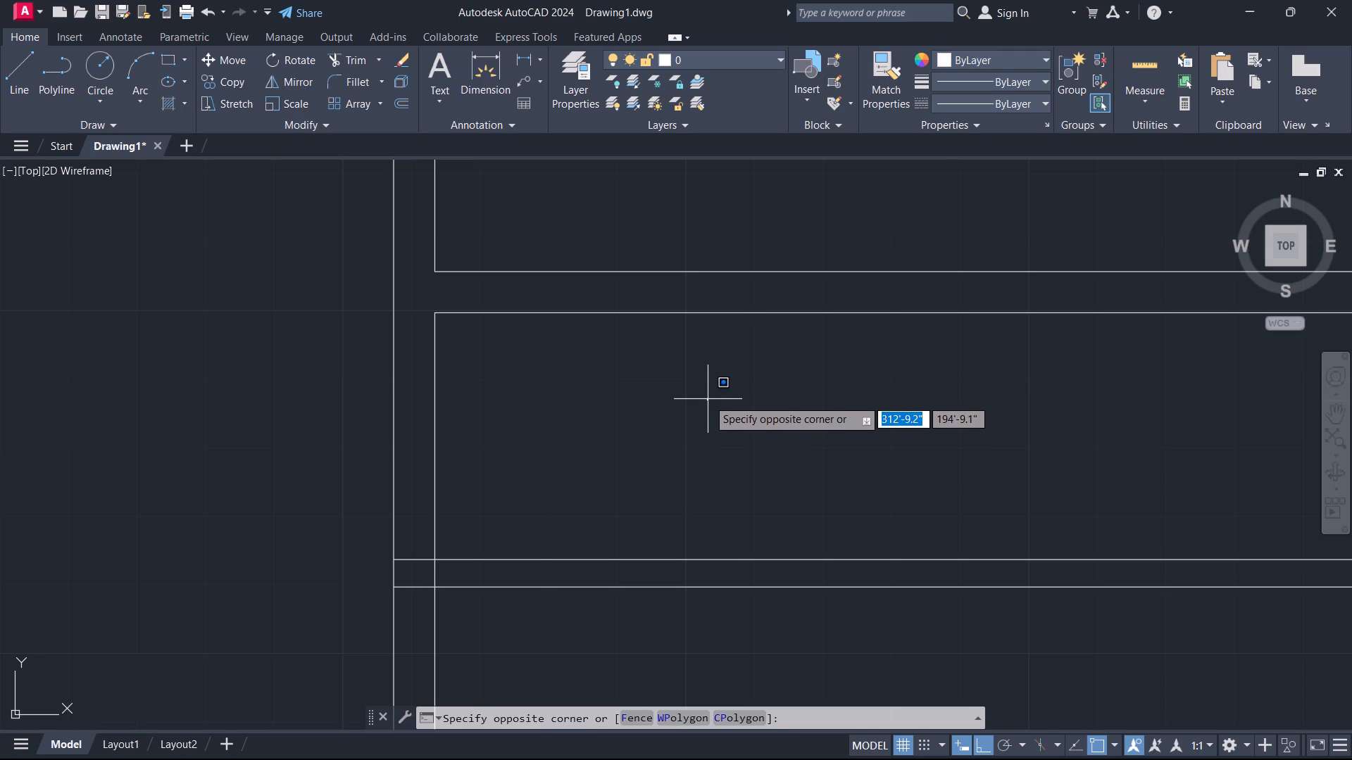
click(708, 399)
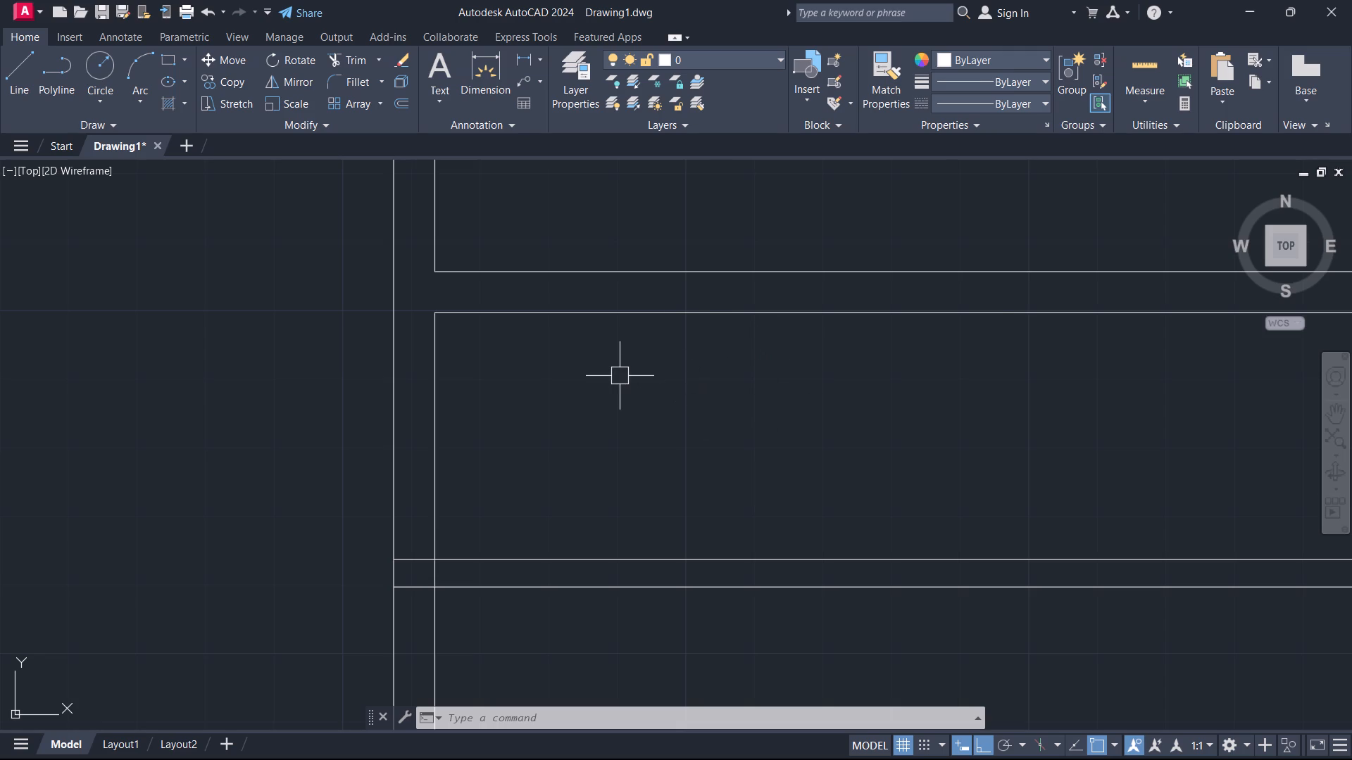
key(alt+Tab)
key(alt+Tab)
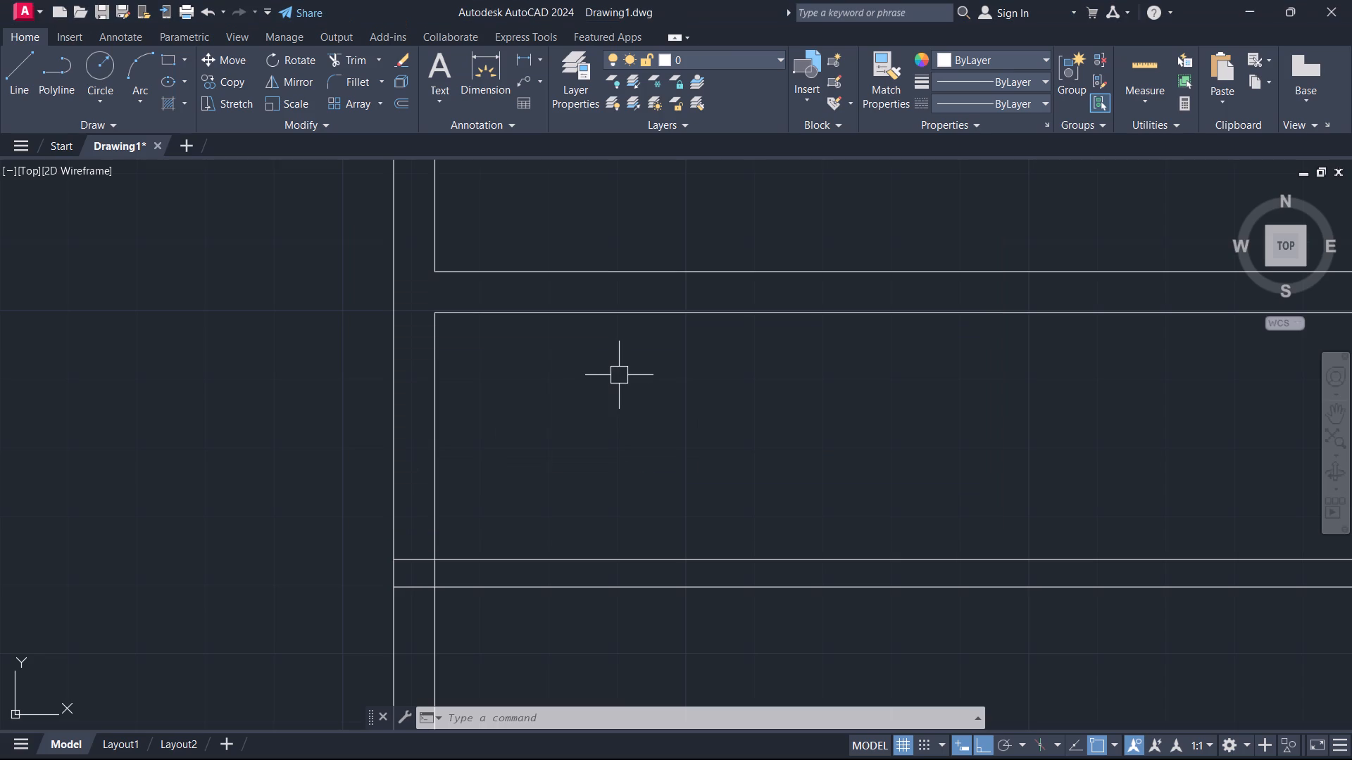
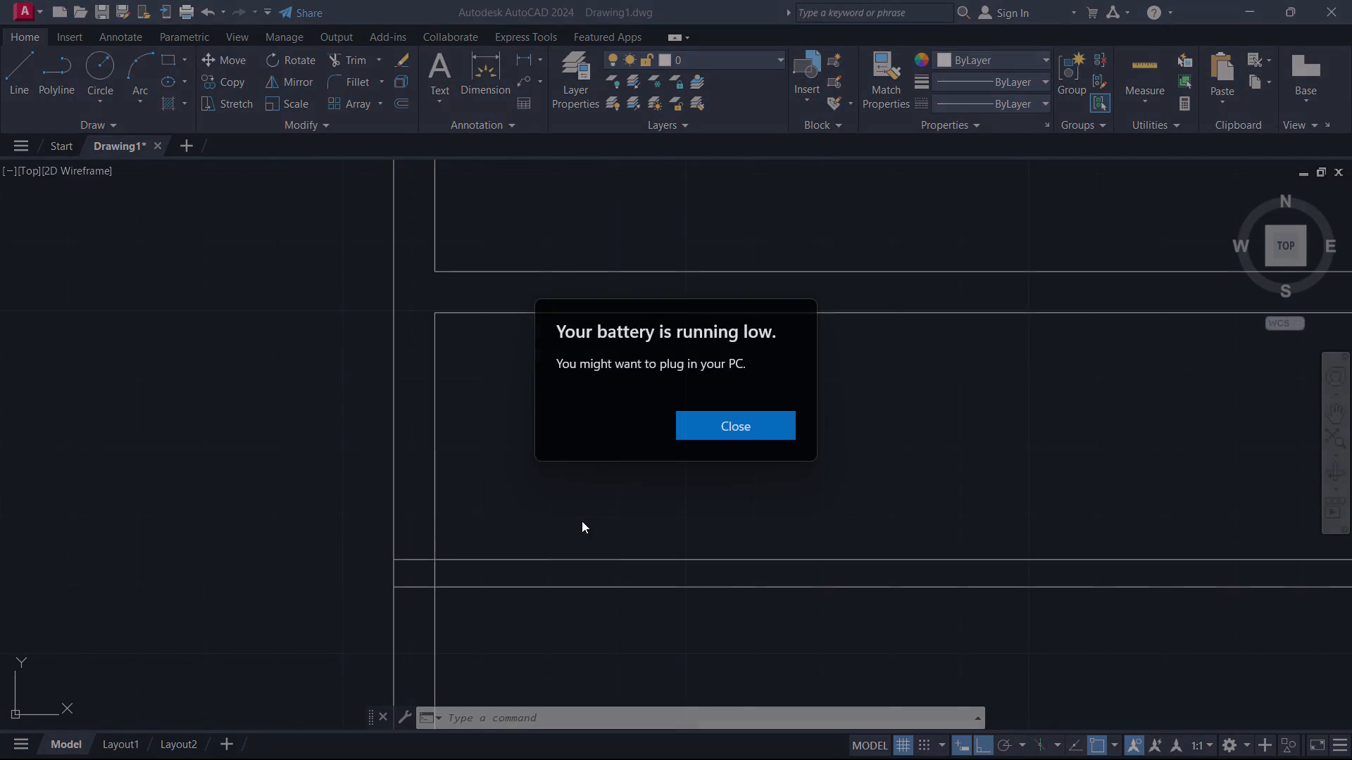
Dismiss the low-battery notice covering the drawing.
click(743, 434)
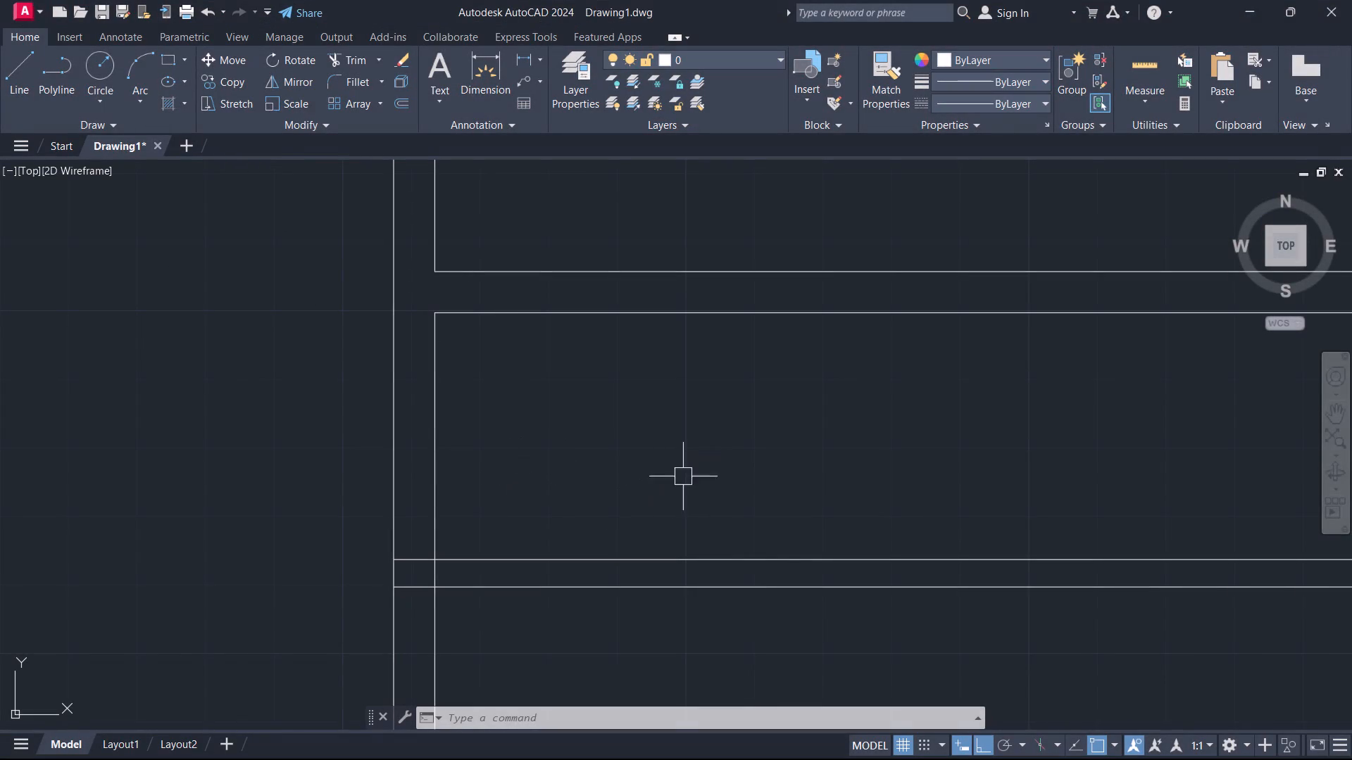
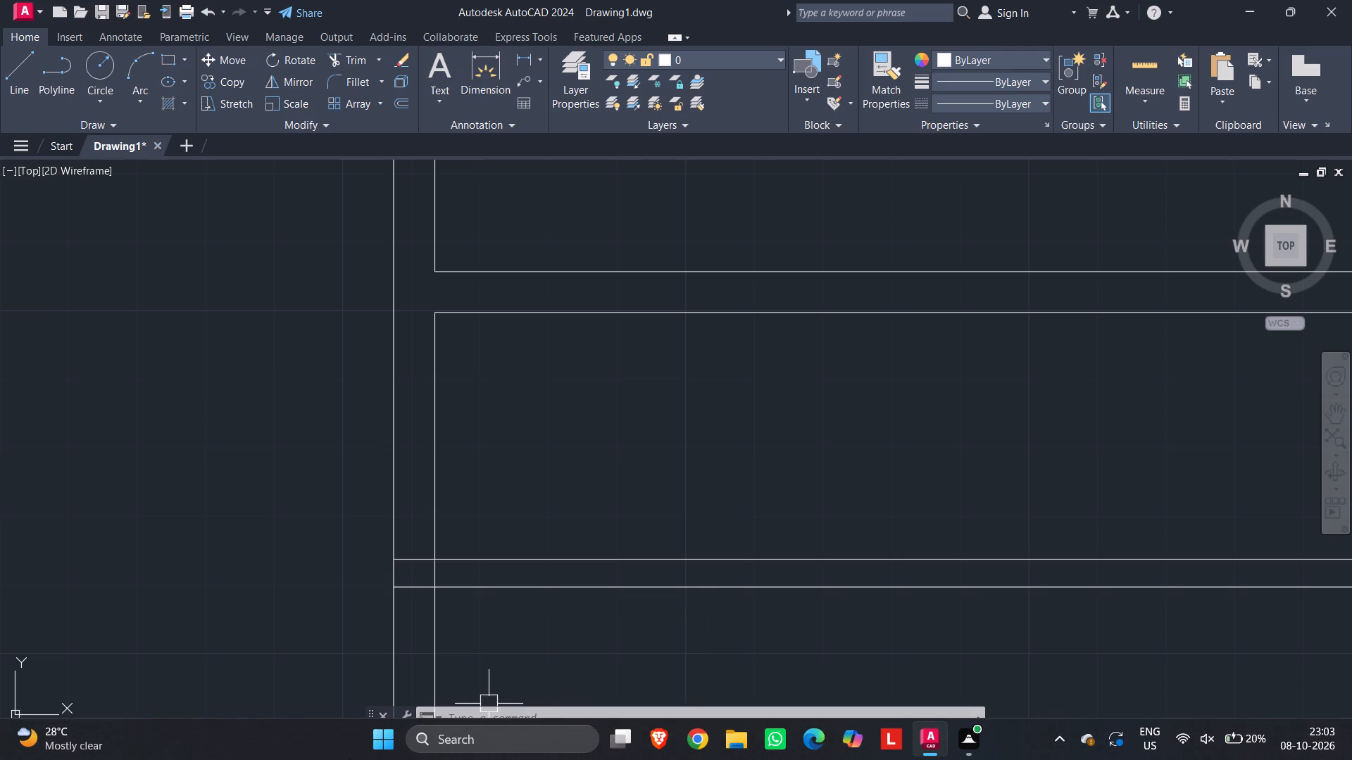
Offset the inner top wall line of the large middle-left room 3' downward into the room.
scroll(1073, 426, down, 5)
middle_click(995, 424)
middle_drag(928, 424, 158, 427)
middle_drag(121, 466, 132, 474)
middle_click(132, 474)
middle_drag(132, 474, 243, 517)
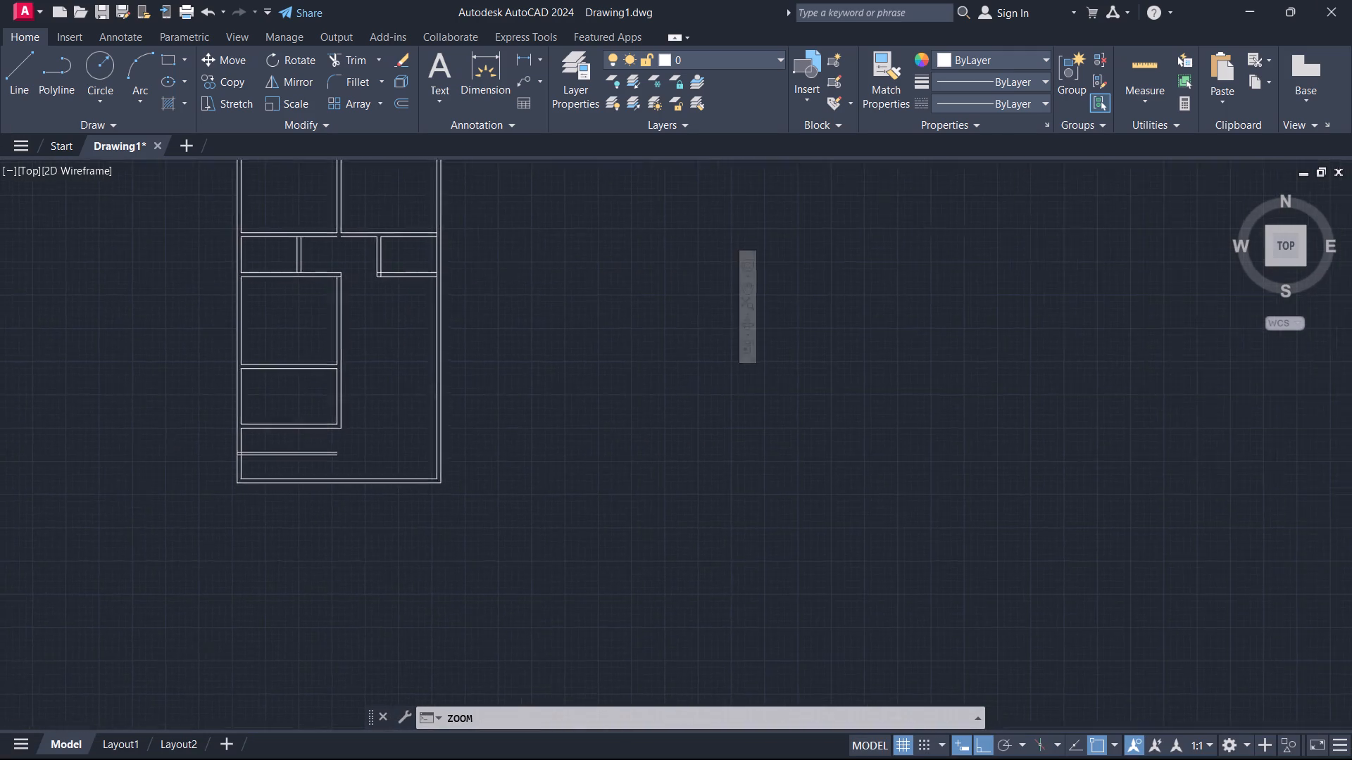
scroll(283, 424, up, 1)
scroll(118, 428, down, 1)
scroll(553, 531, down, 1)
middle_drag(532, 579, 508, 540)
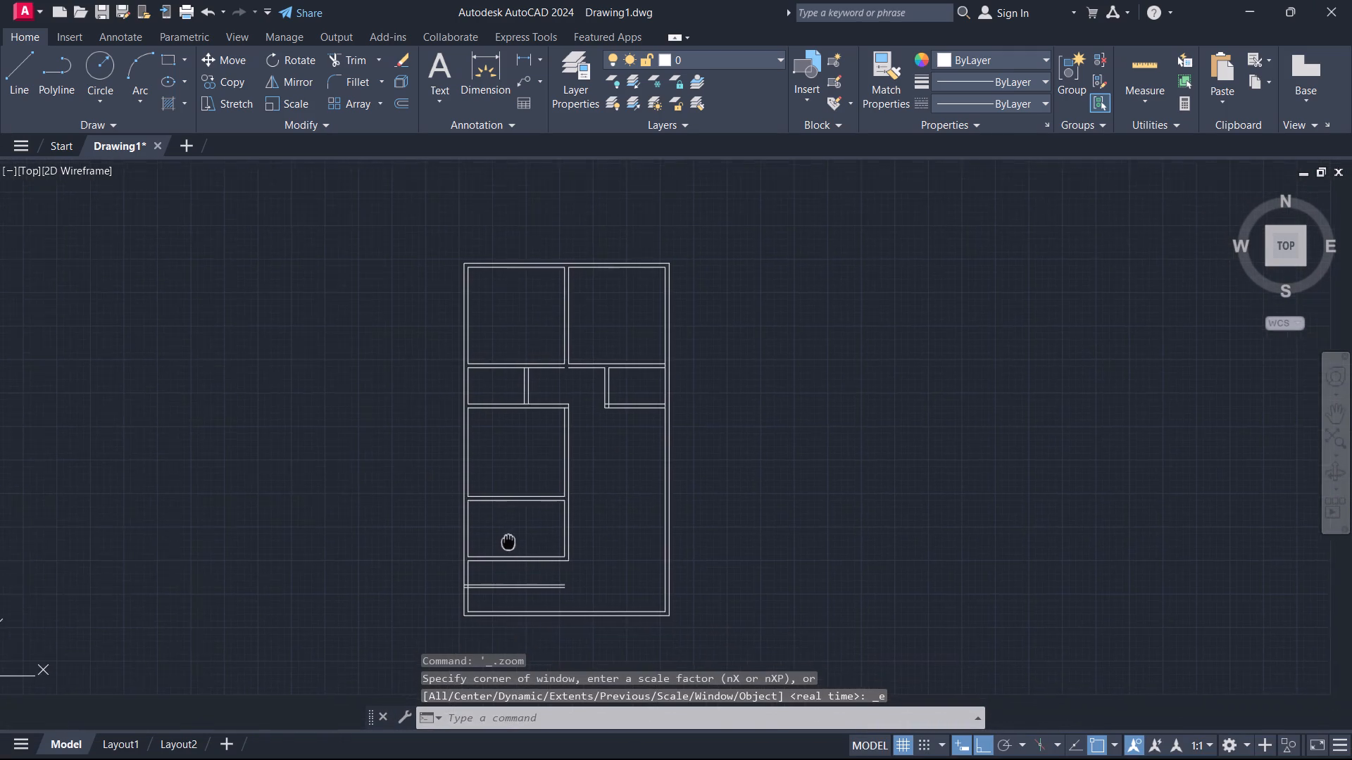
middle_drag(508, 540, 502, 512)
scroll(530, 386, up, 1)
text(O 3')
key(Return)
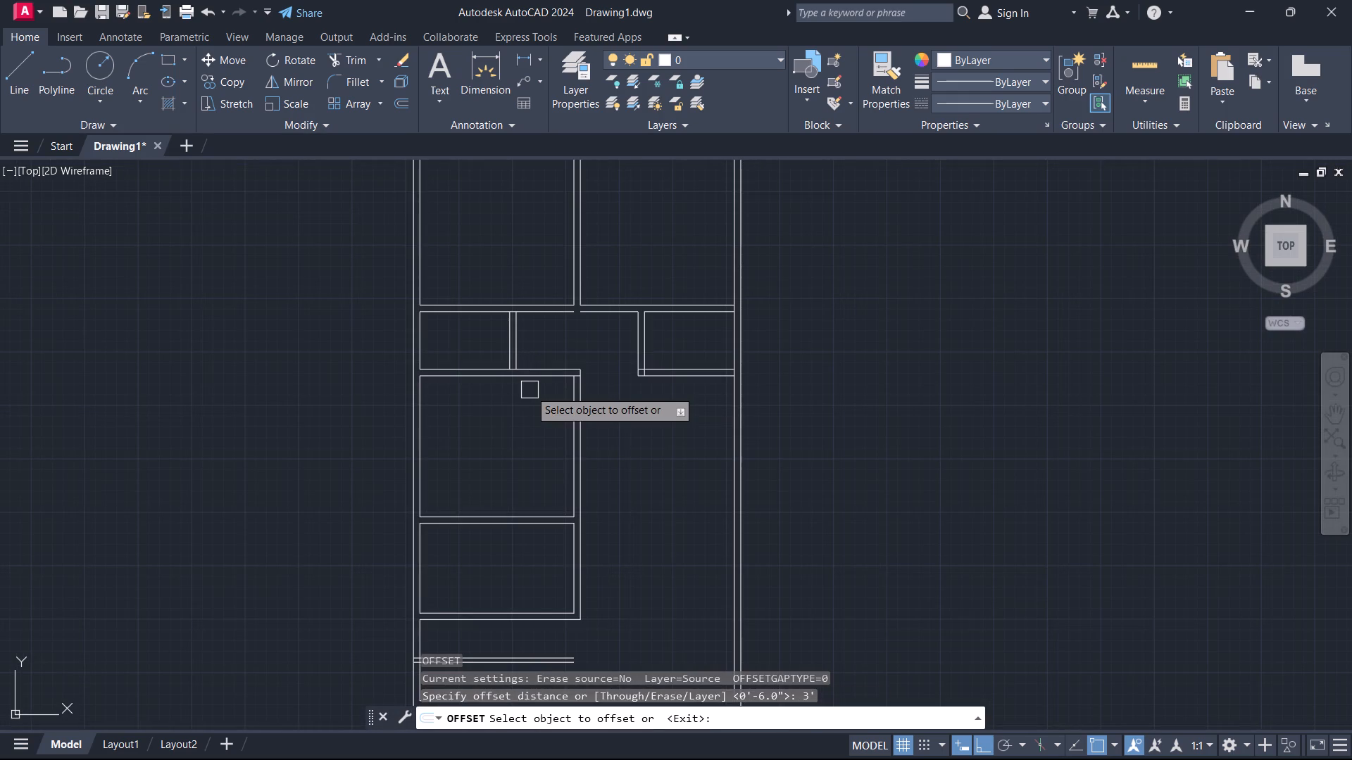
click(530, 384)
click(522, 437)
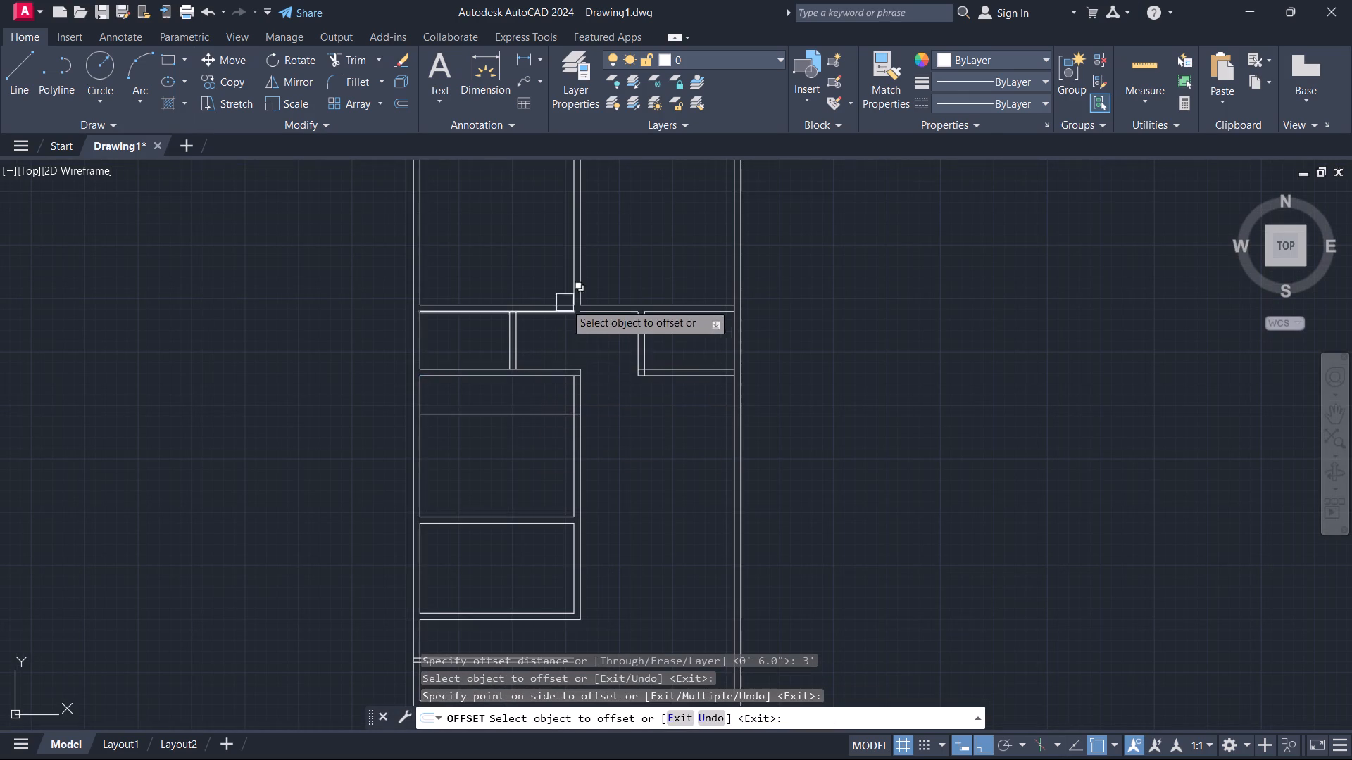
Offset both lines of the wall dividing the two top rooms 3' outward, one into each room.
scroll(573, 284, up, 3)
click(571, 284)
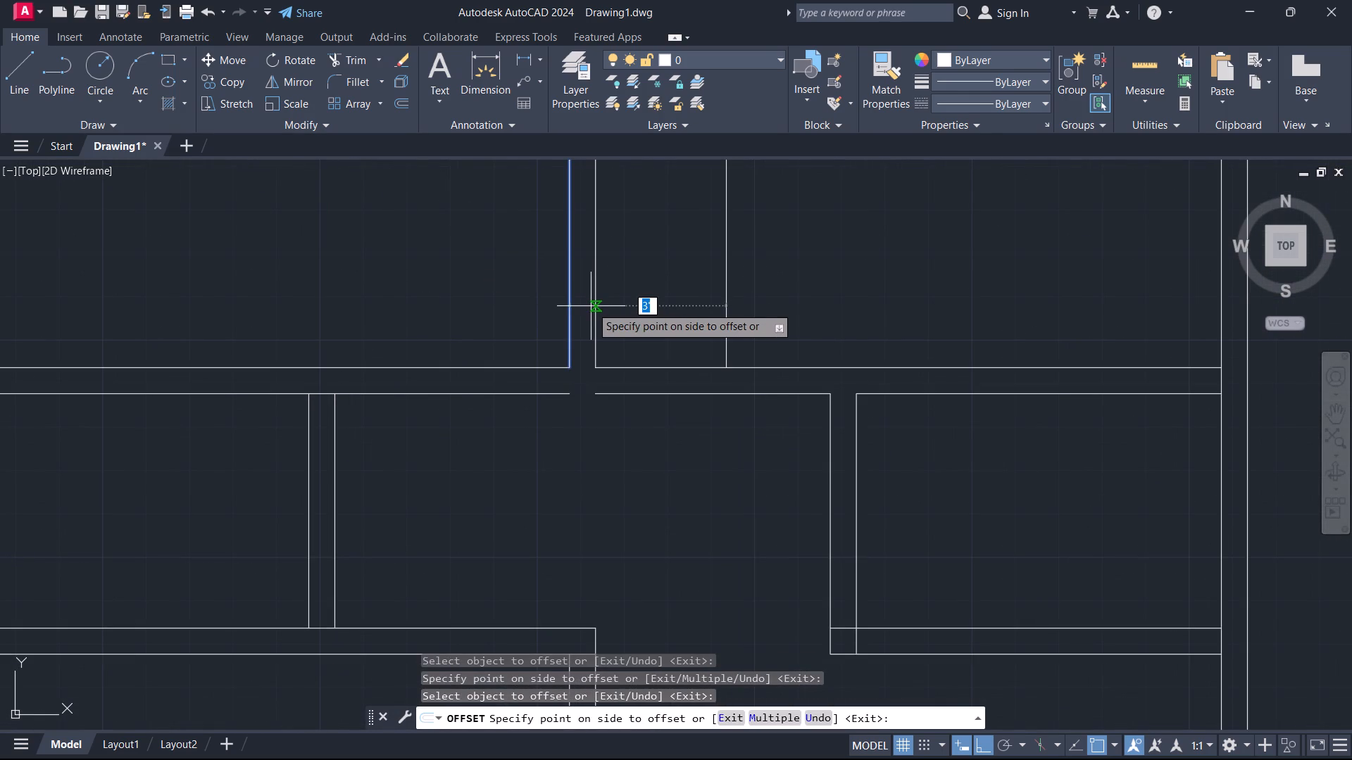
click(449, 299)
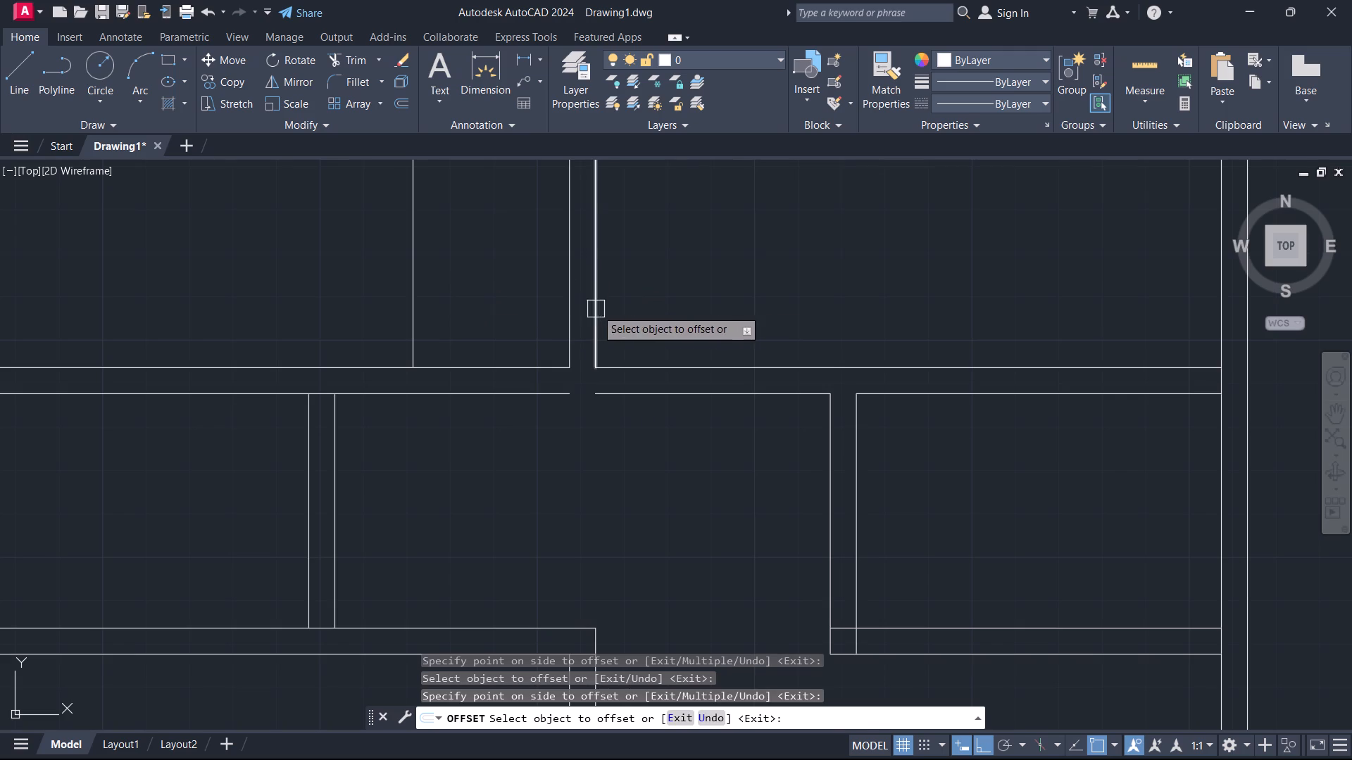
click(596, 309)
click(646, 312)
key(Escape)
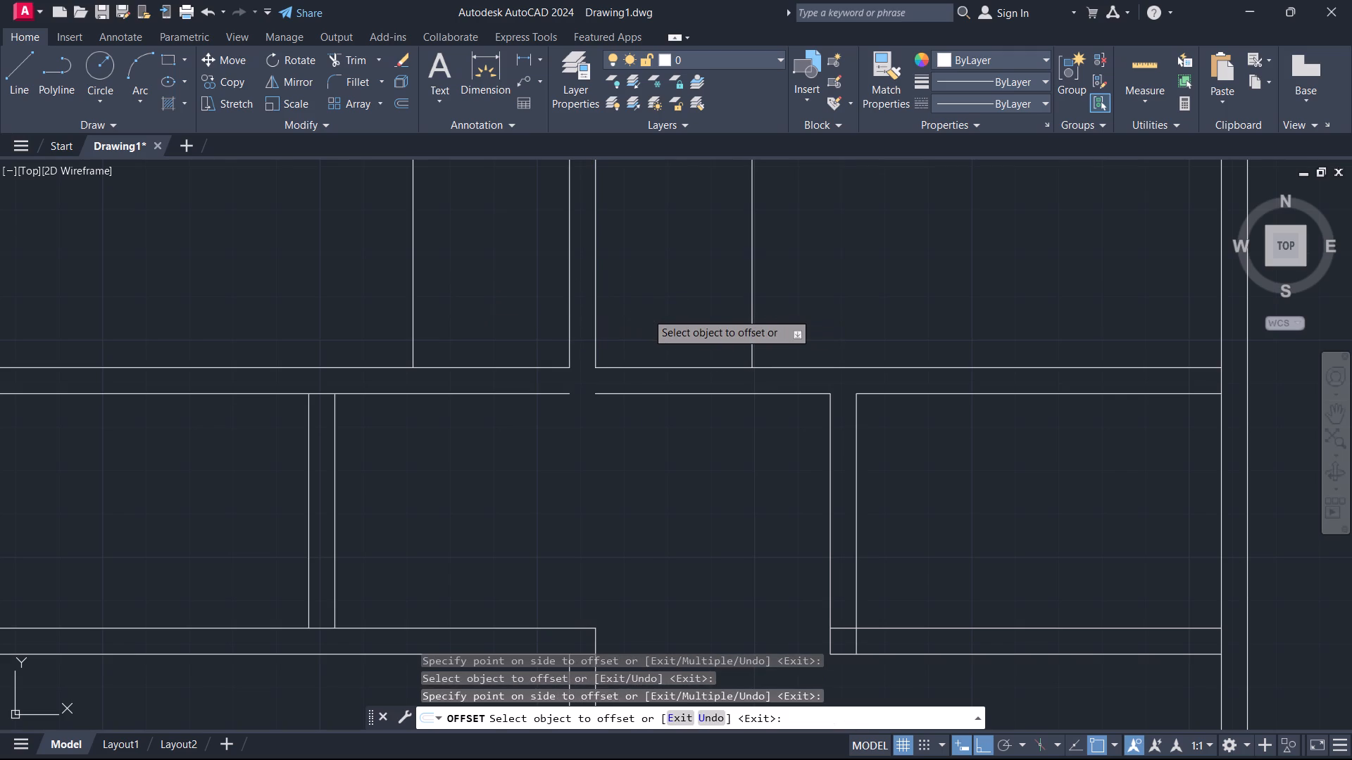
Extend the vertical lines of the dividing wall and its 3' offsets down to the lower line of the cross wall.
text(EX)
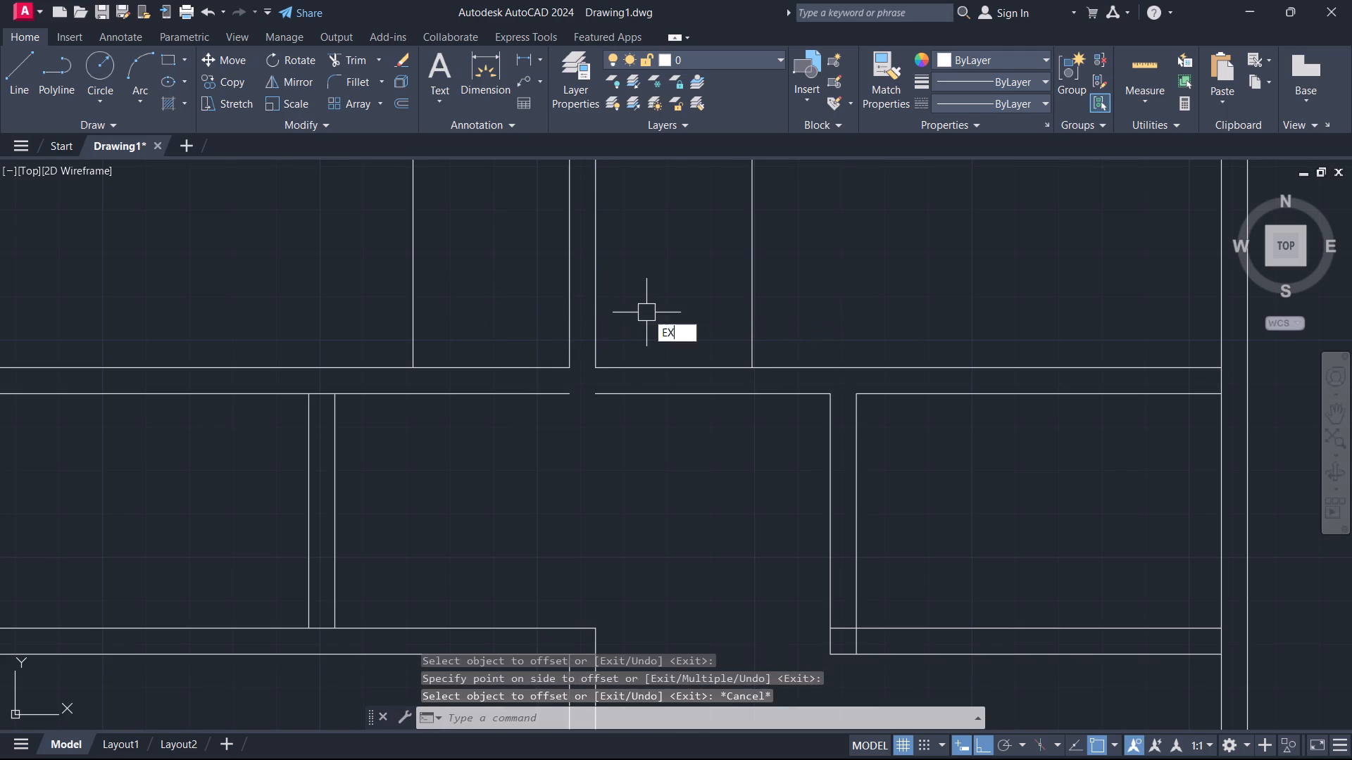
key(space)
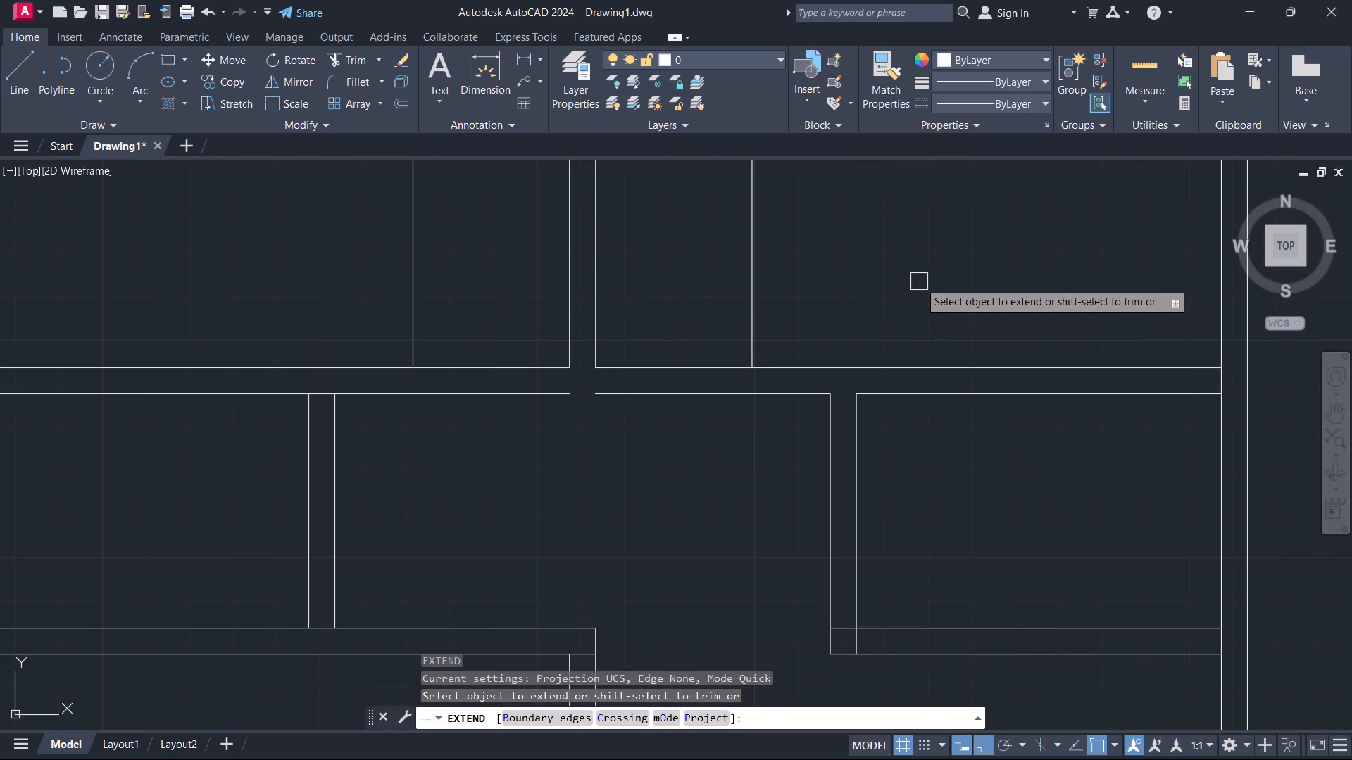
drag(910, 277, 339, 281)
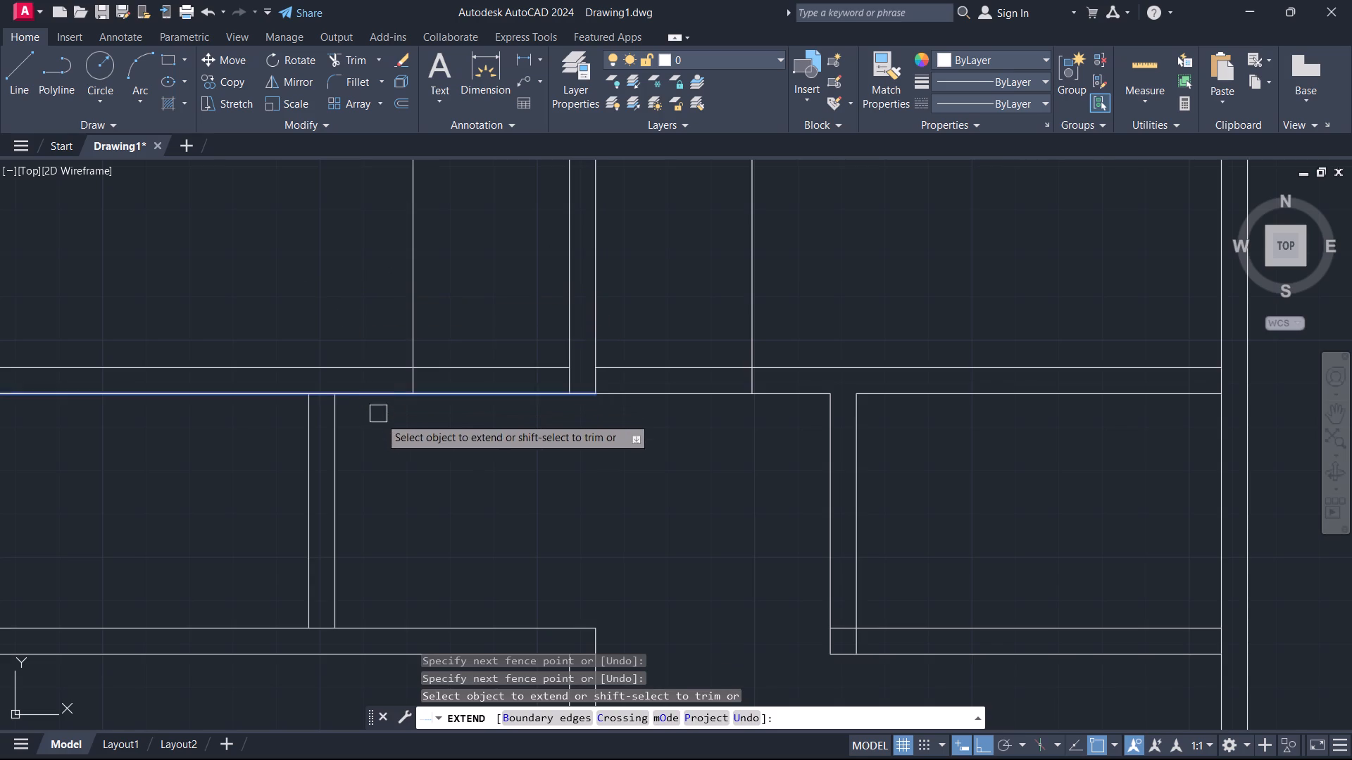
scroll(389, 448, down, 2)
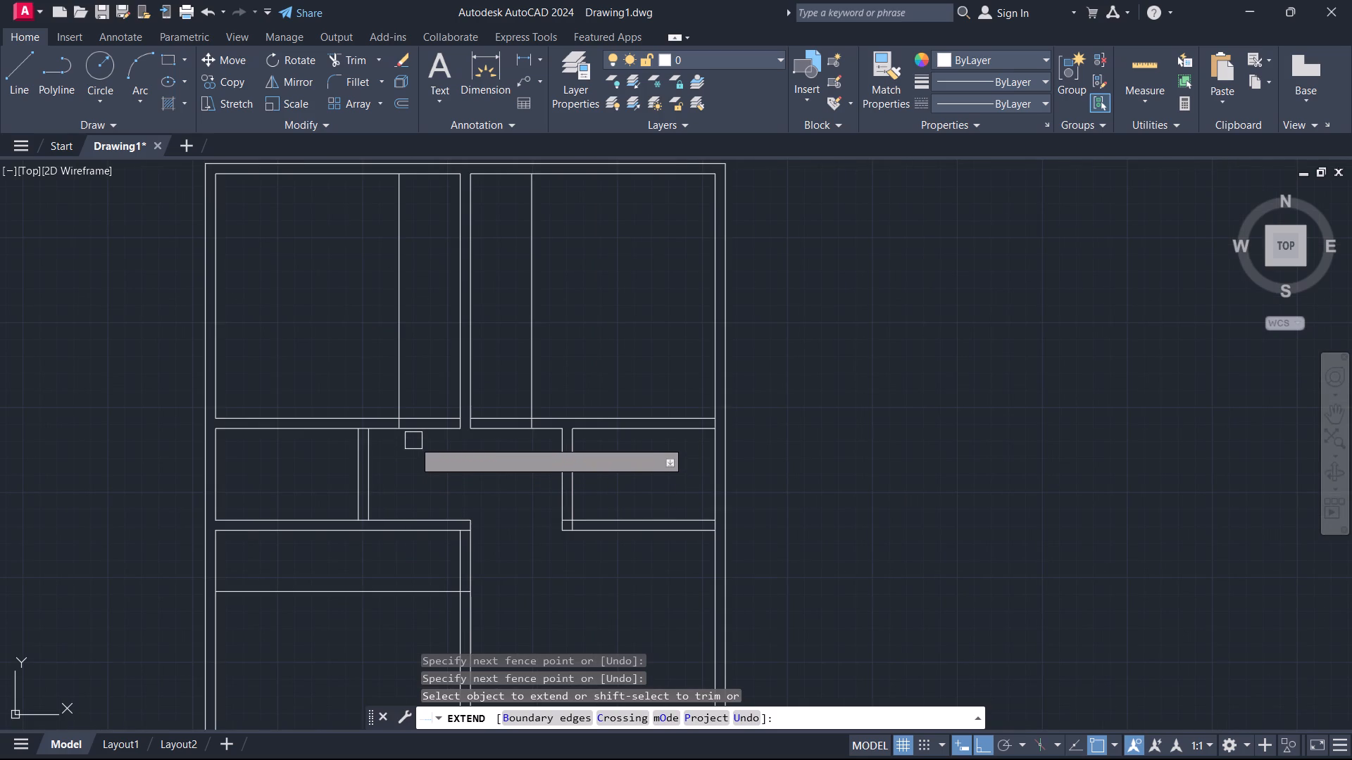
key(Escape)
Trim 3' door openings in the bottom walls of both top rooms and in the east wall of the large middle-left room.
text(TR)
key(space)
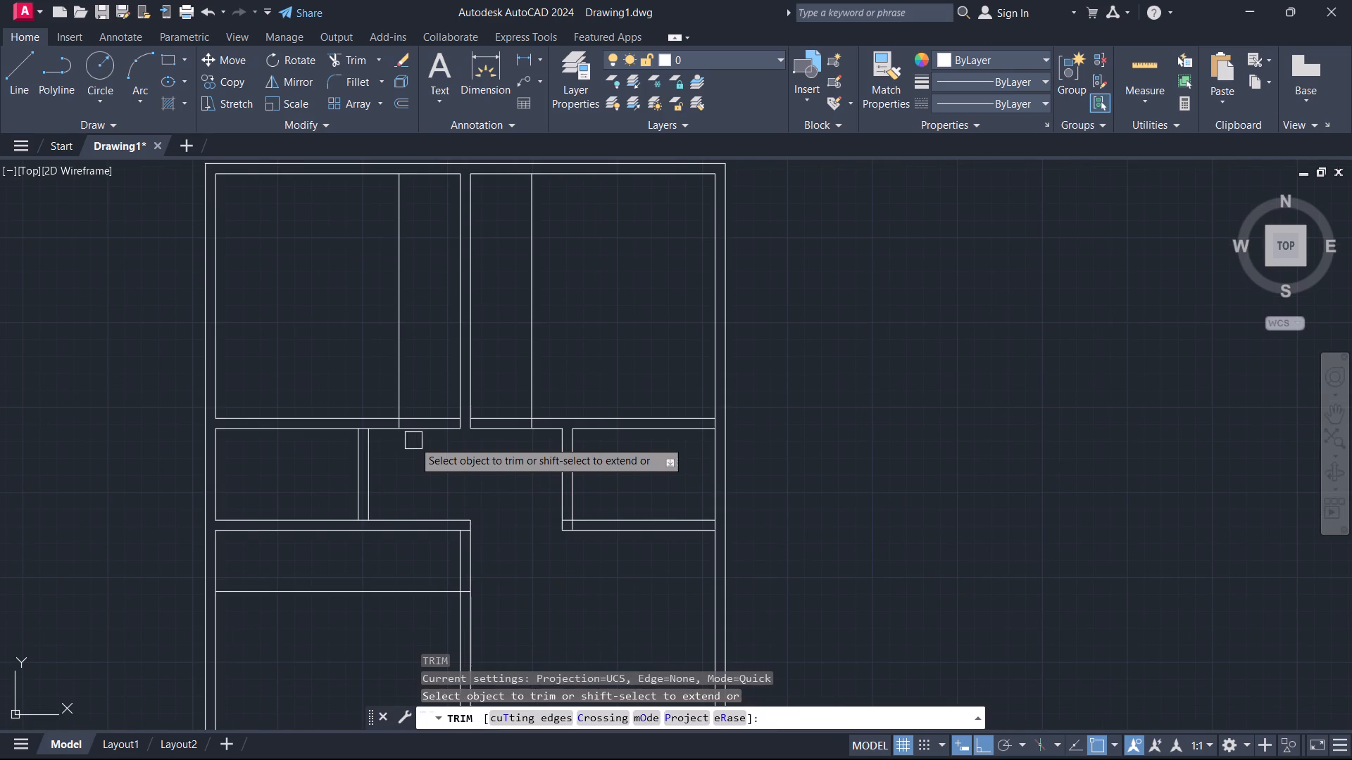
click(419, 436)
drag(419, 436, 437, 394)
drag(437, 394, 429, 424)
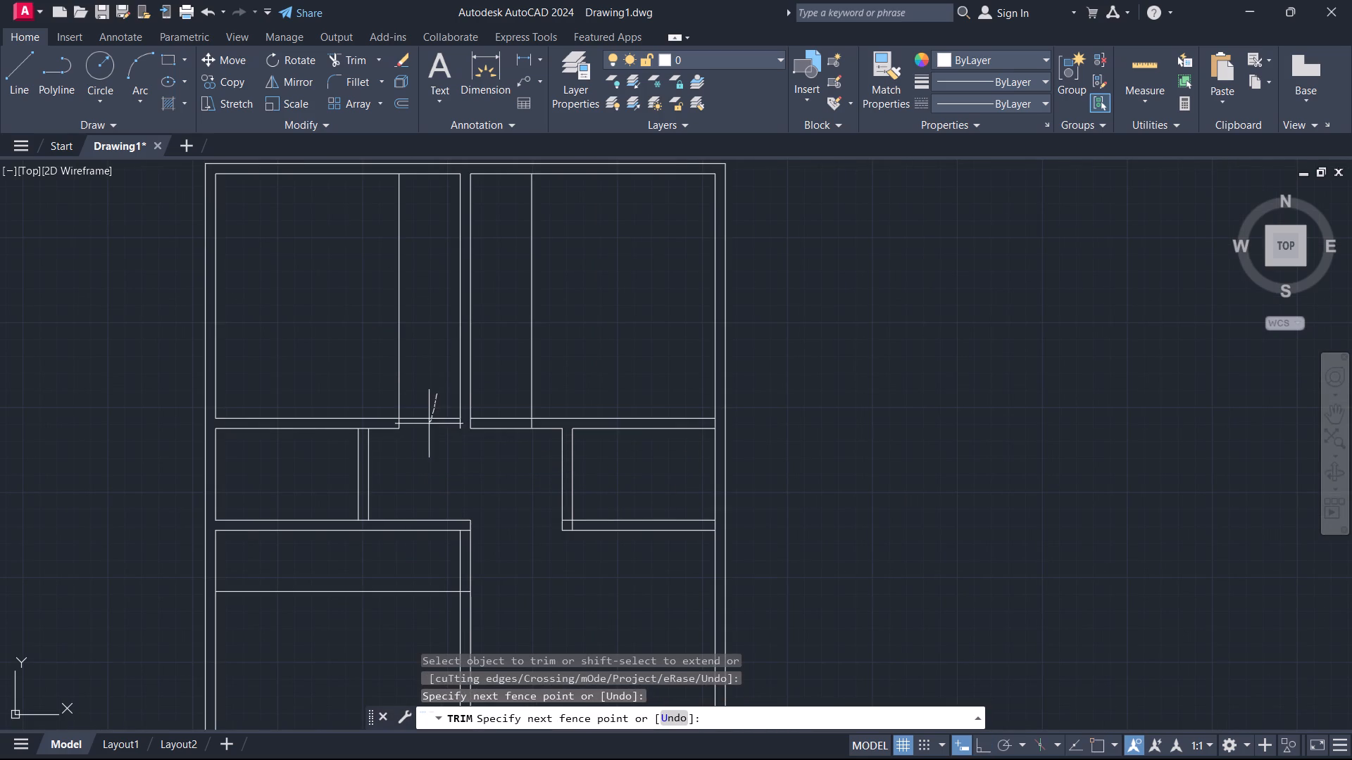
drag(429, 424, 387, 376)
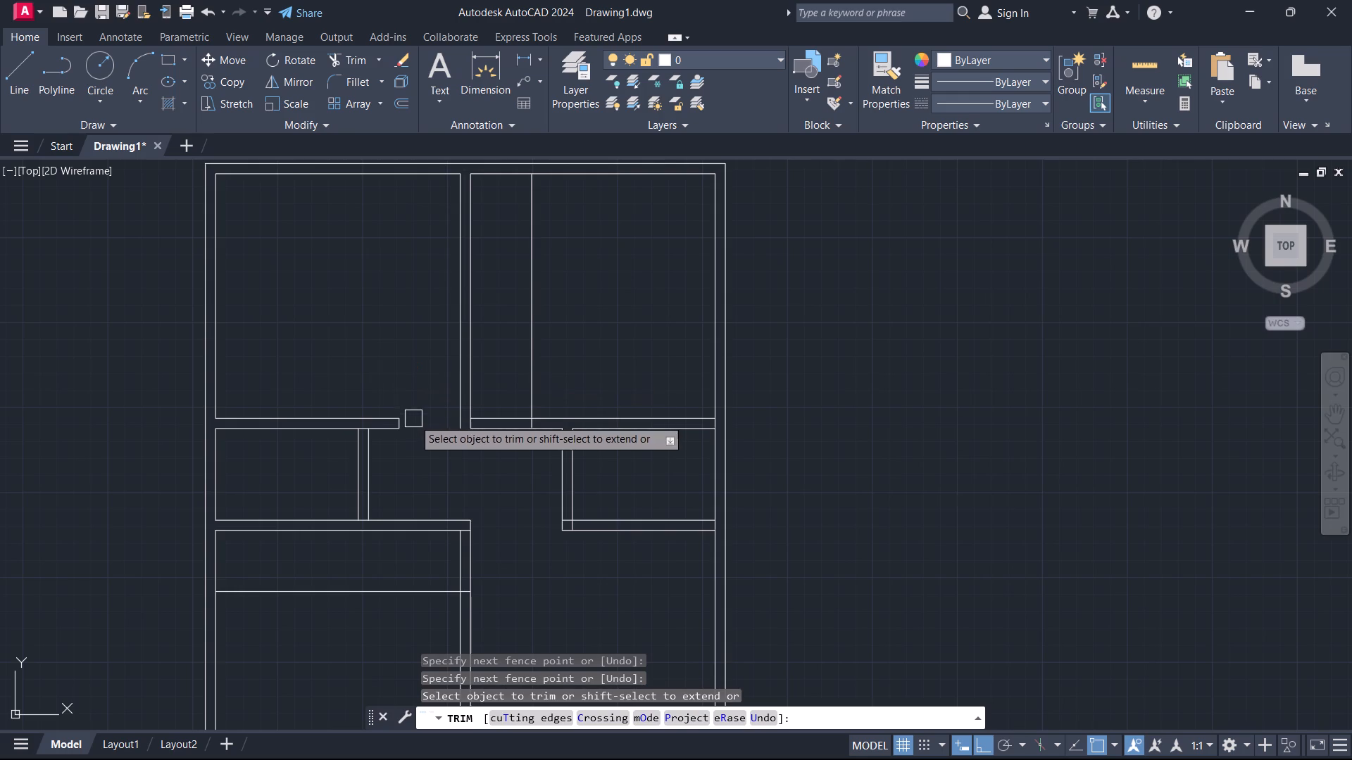
drag(482, 450, 546, 372)
click(546, 372)
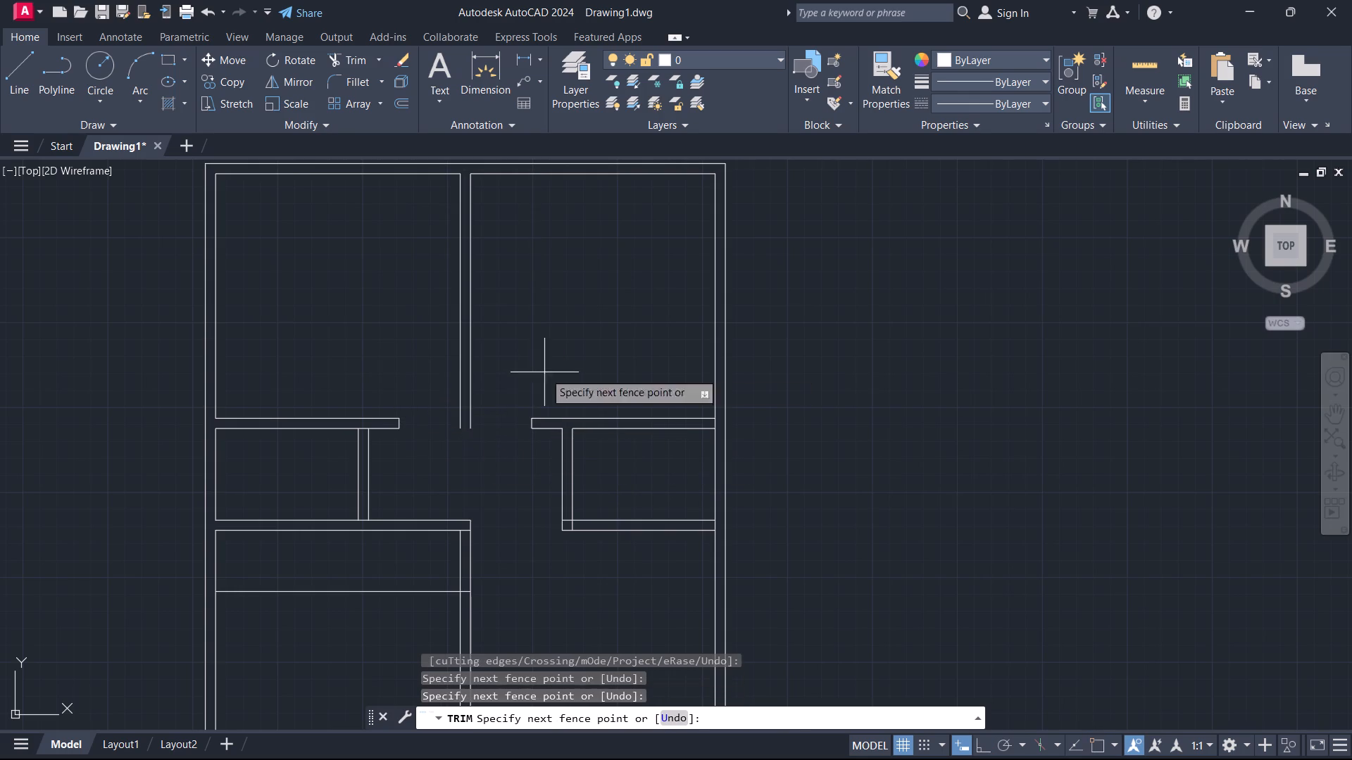
click(477, 467)
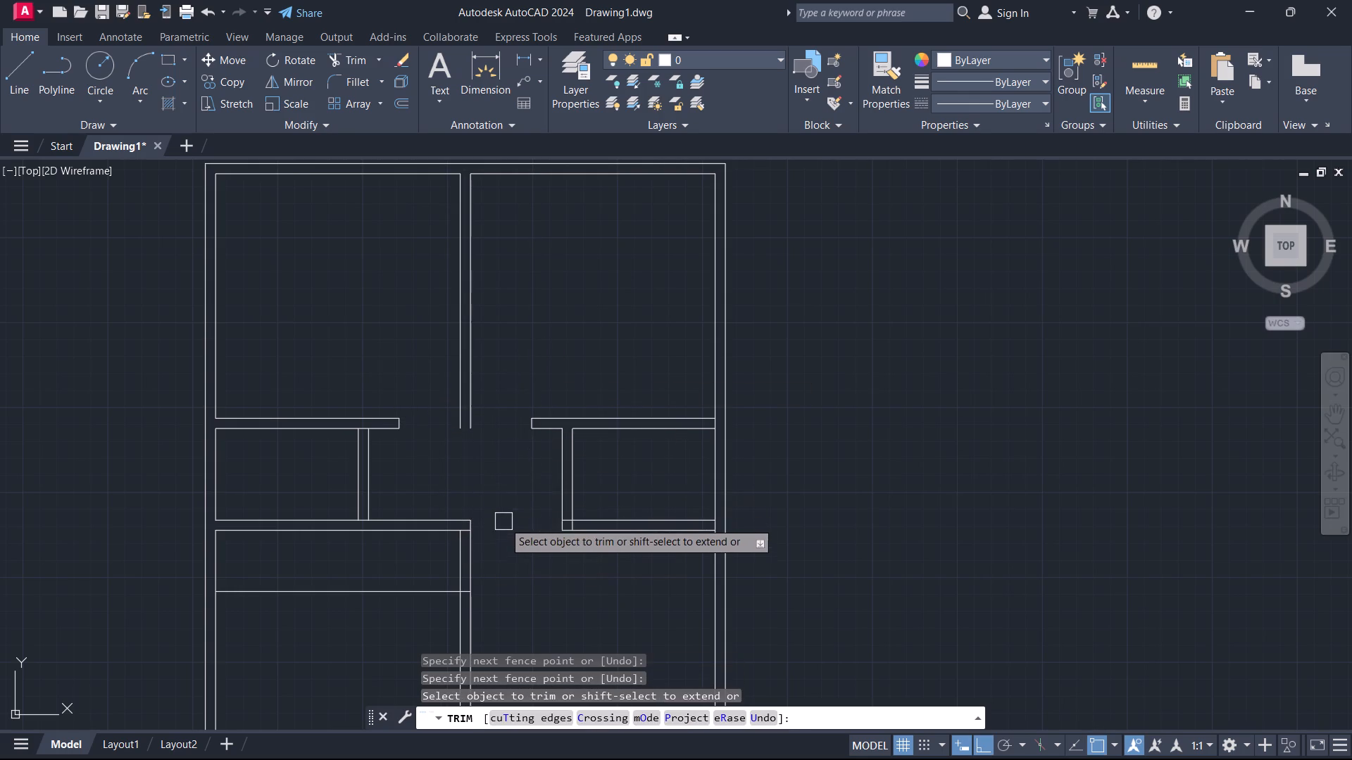
drag(503, 543, 398, 614)
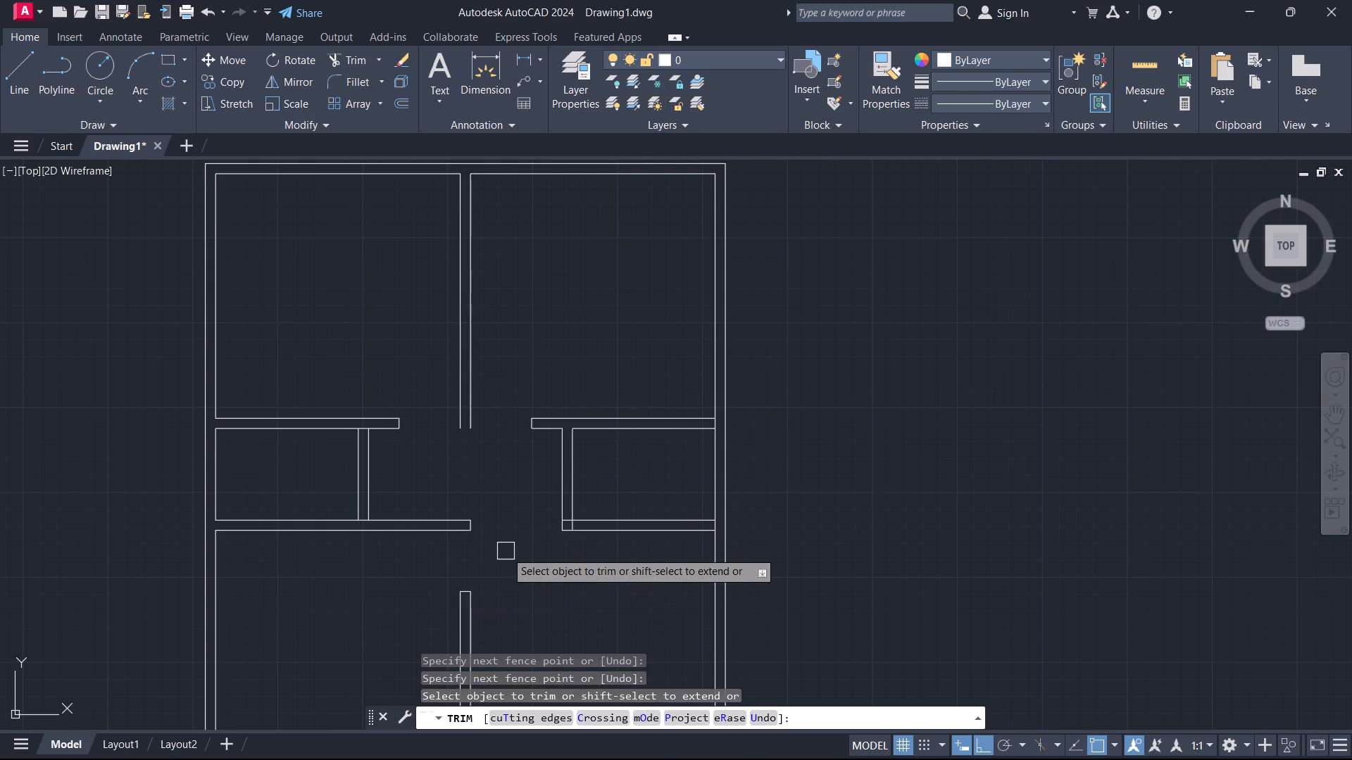
key(Escape)
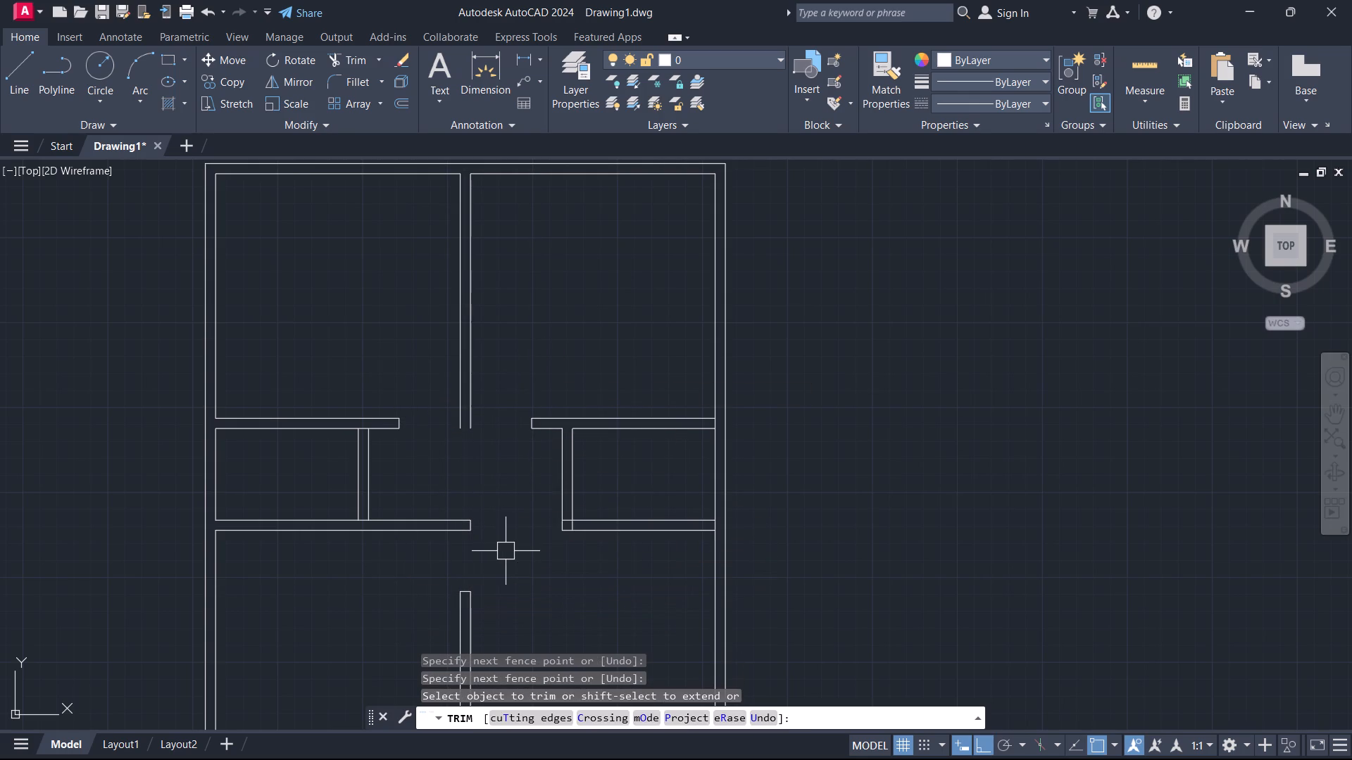
Offset the inner top wall line of the small left room 2'6" downward.
text(O)
key(space)
text(2'6)
key(Return)
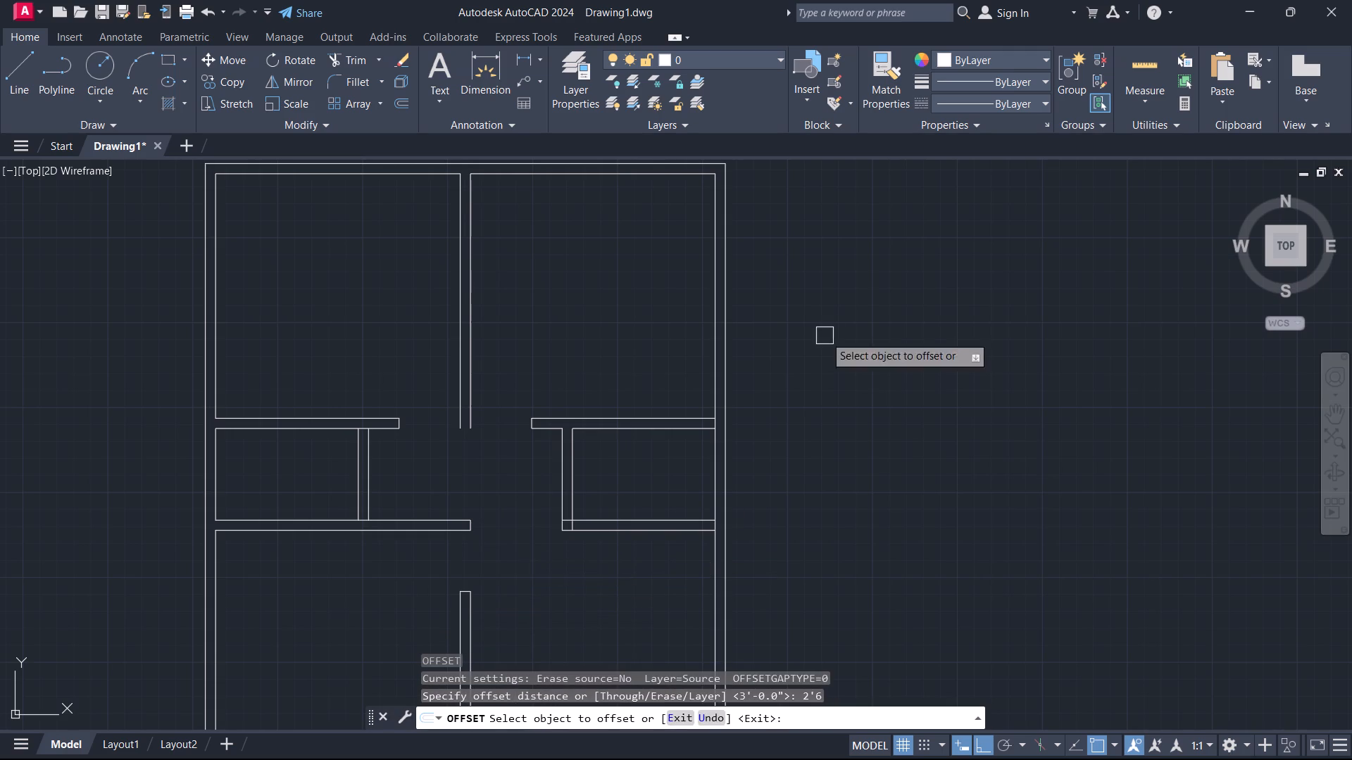
click(270, 435)
click(265, 467)
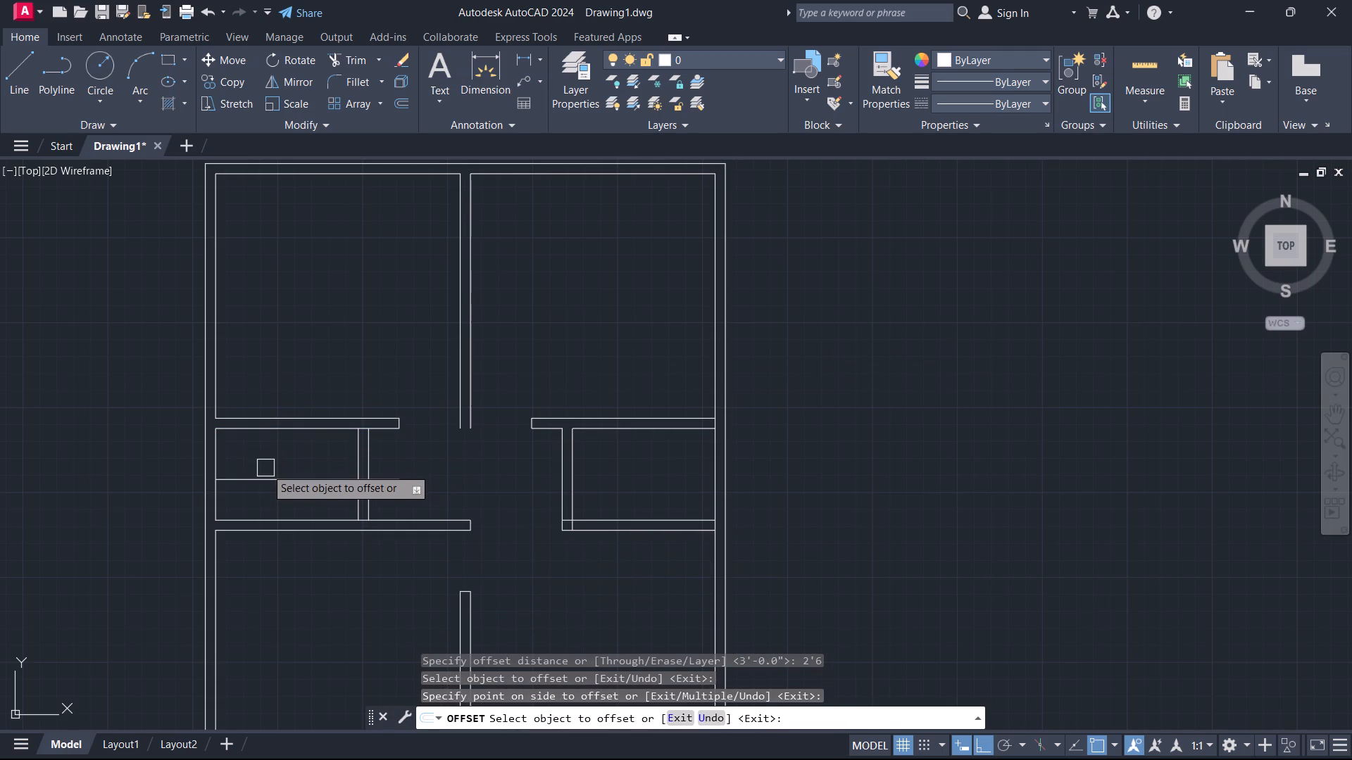
key(Escape)
Trim the small left room's partition above the 2'6" offset line, the line's excess, and the wall line crossing the partition's base.
text(TR)
key(space)
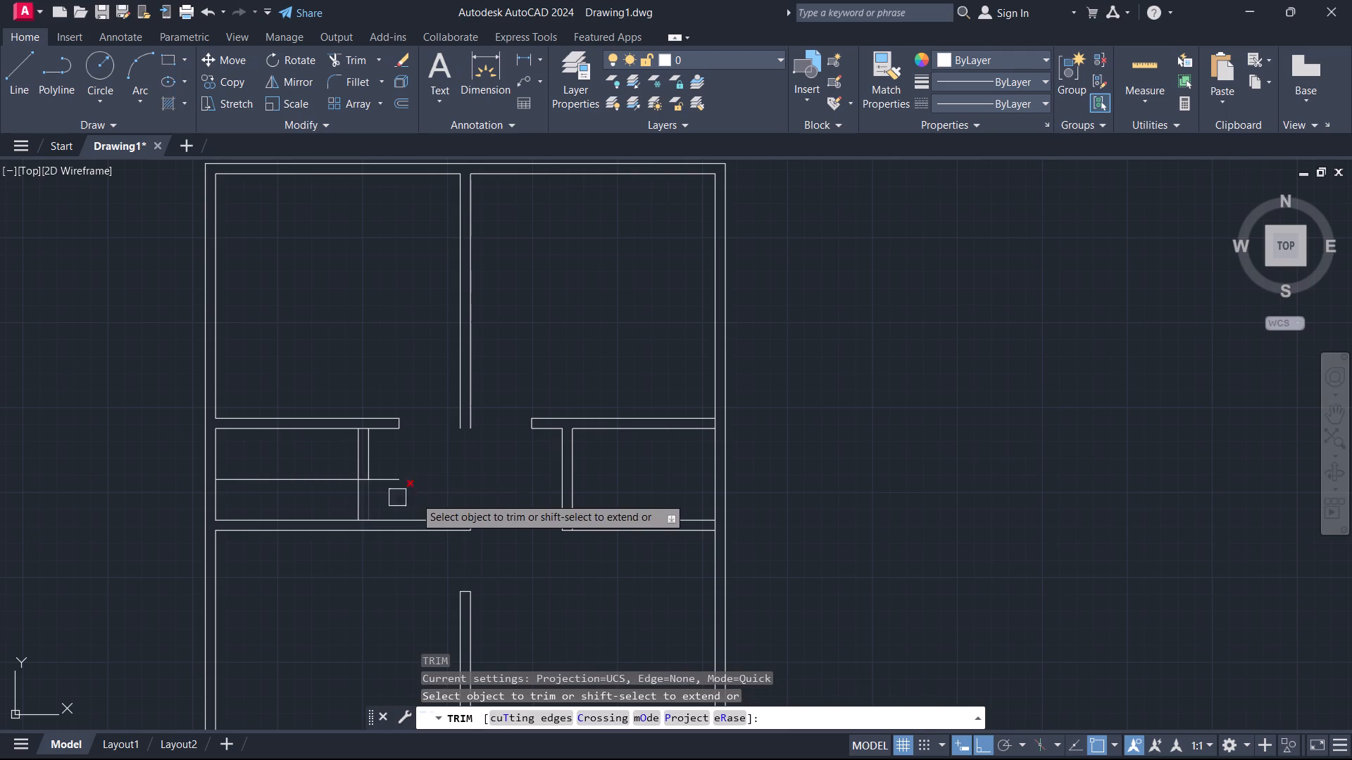
drag(411, 462, 341, 466)
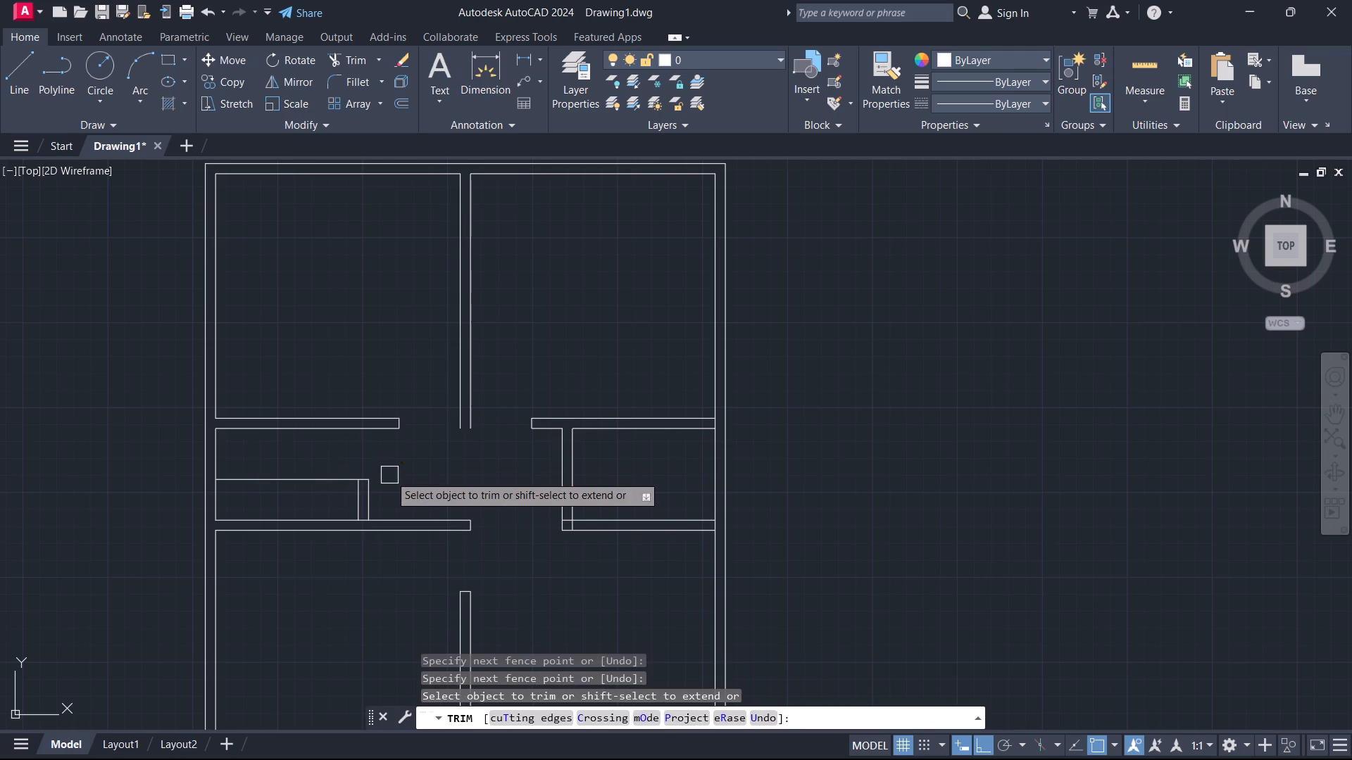
click(389, 475)
click(330, 472)
scroll(342, 517, up, 3)
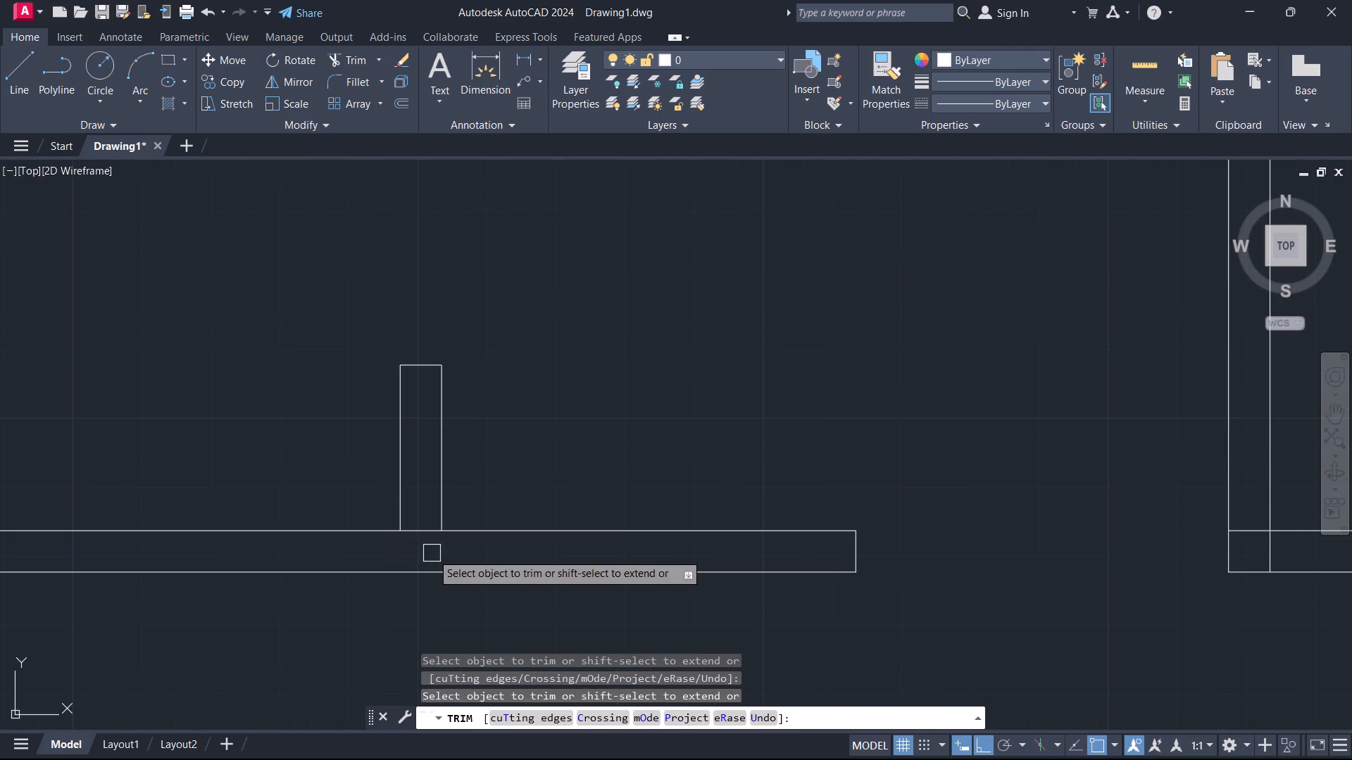
click(428, 530)
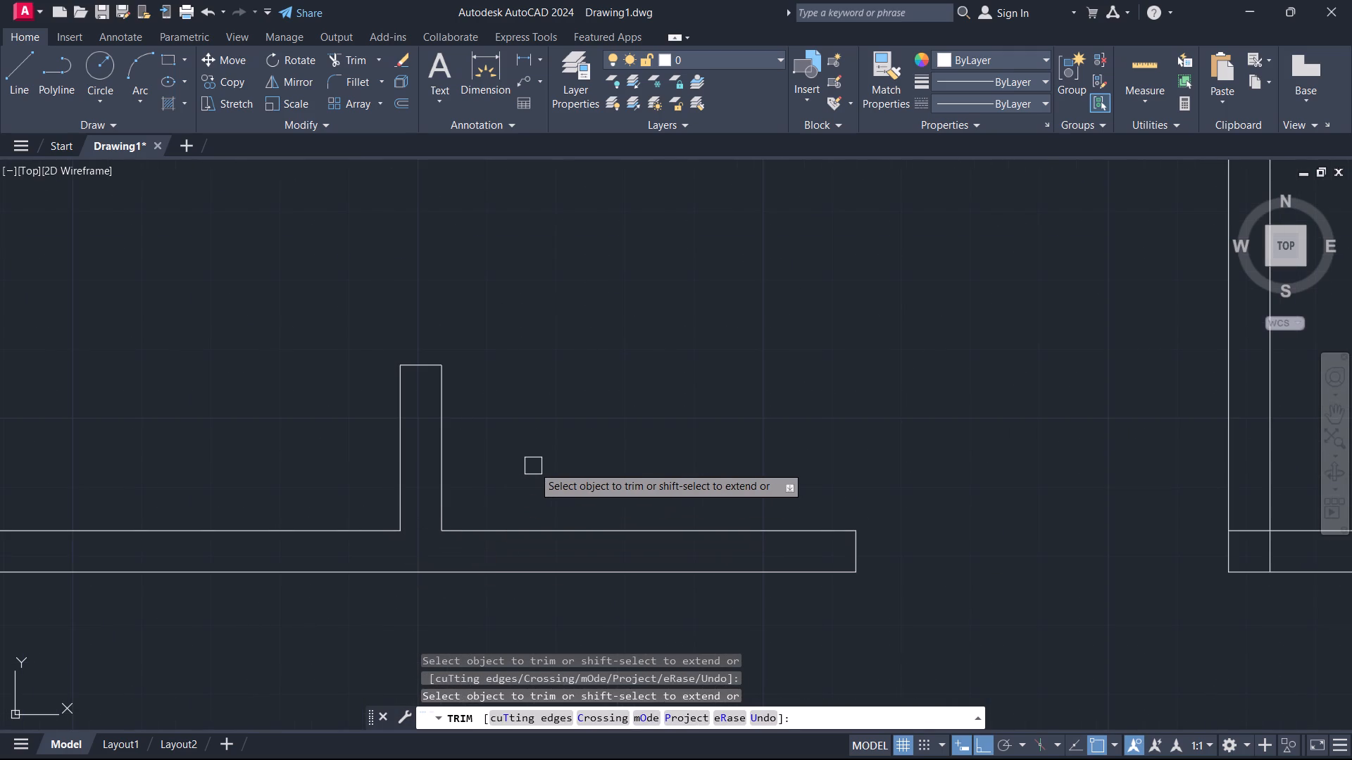
key(Escape)
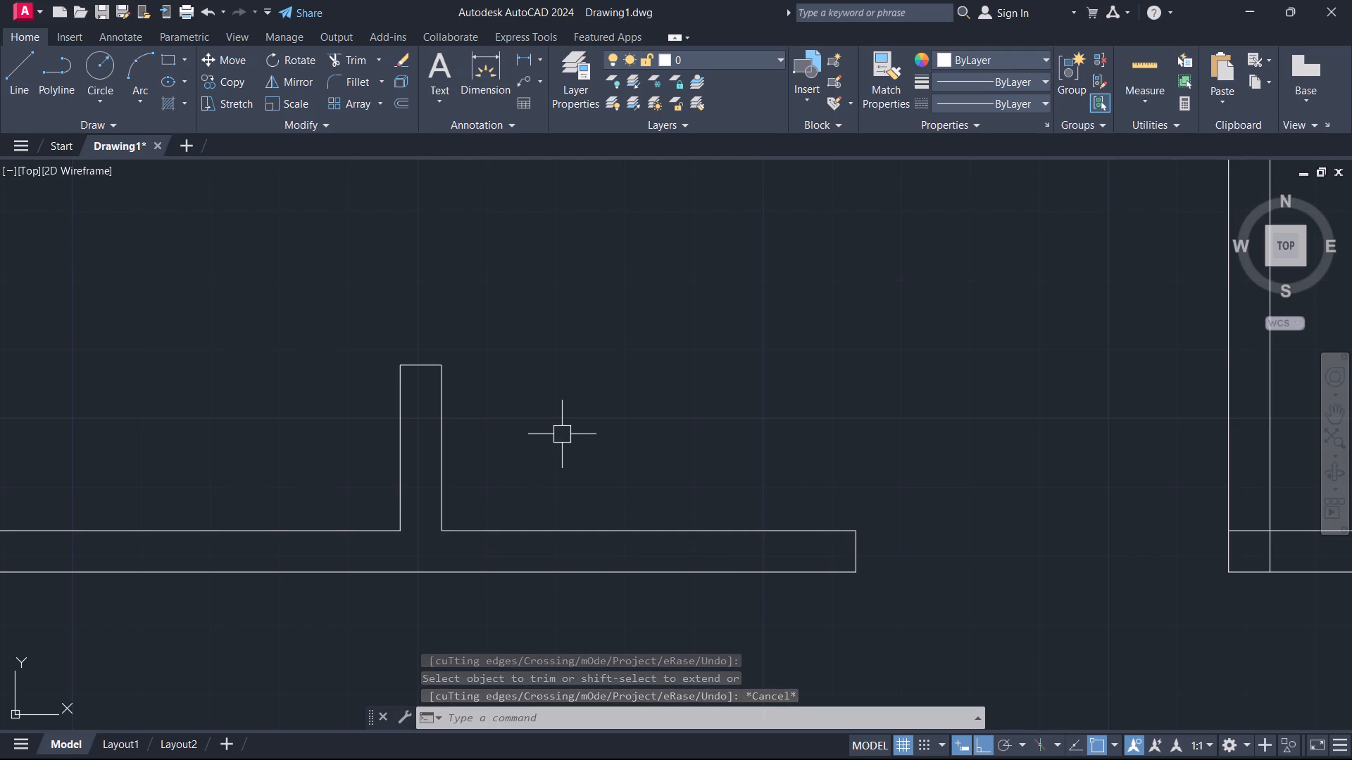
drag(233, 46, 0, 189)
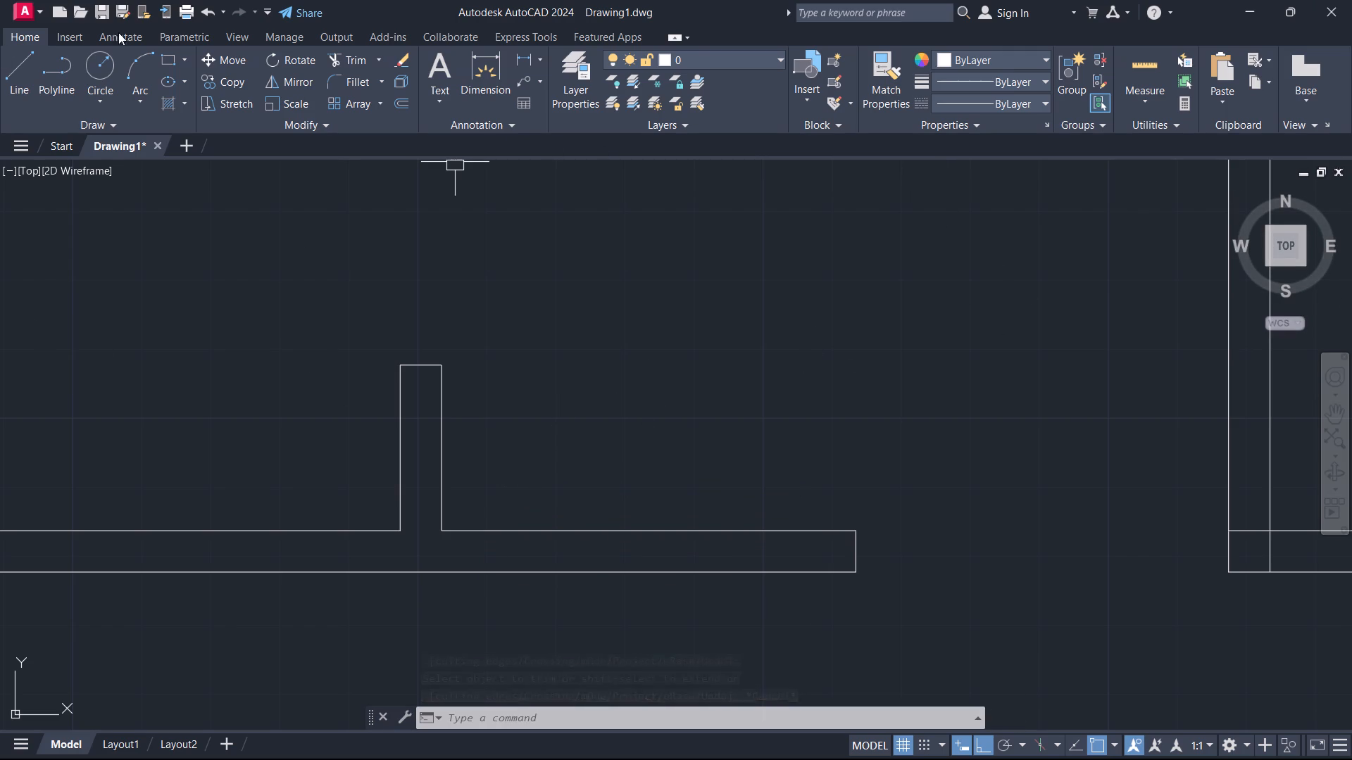
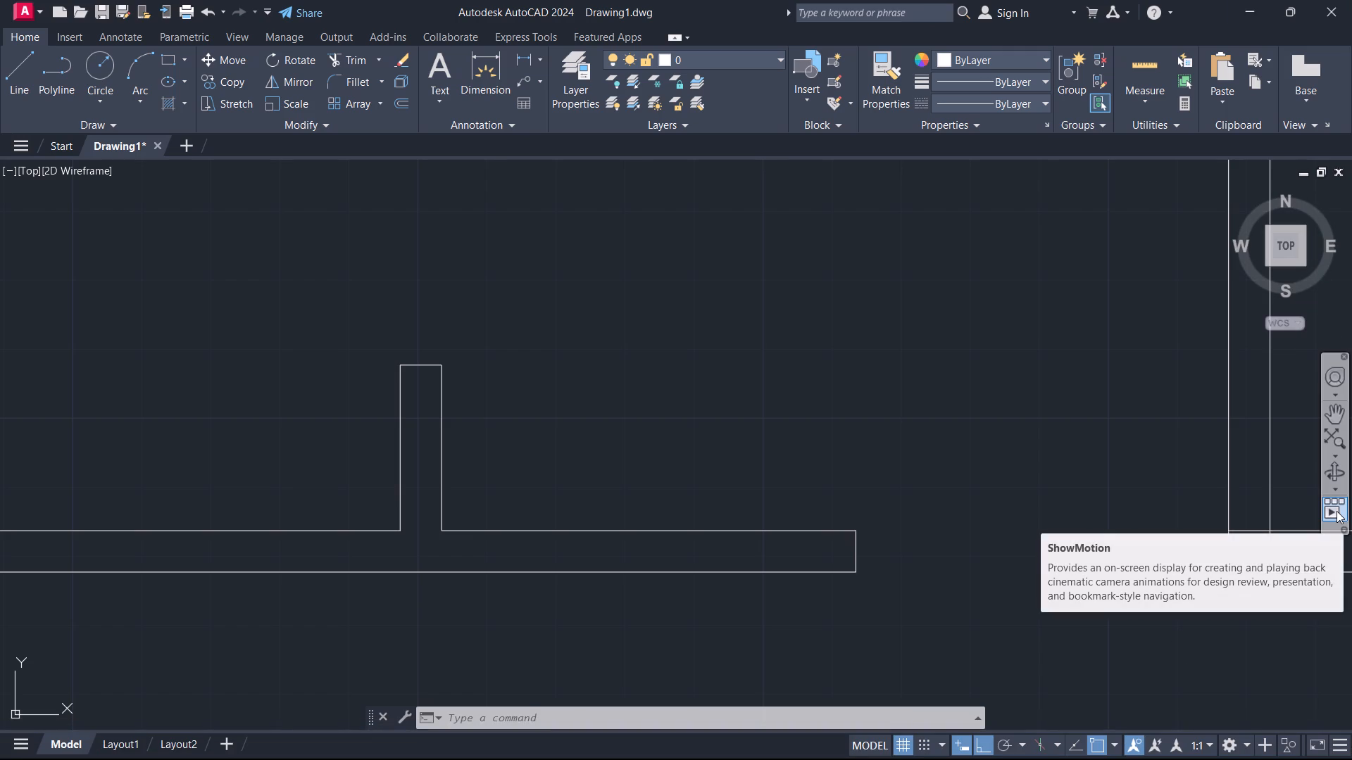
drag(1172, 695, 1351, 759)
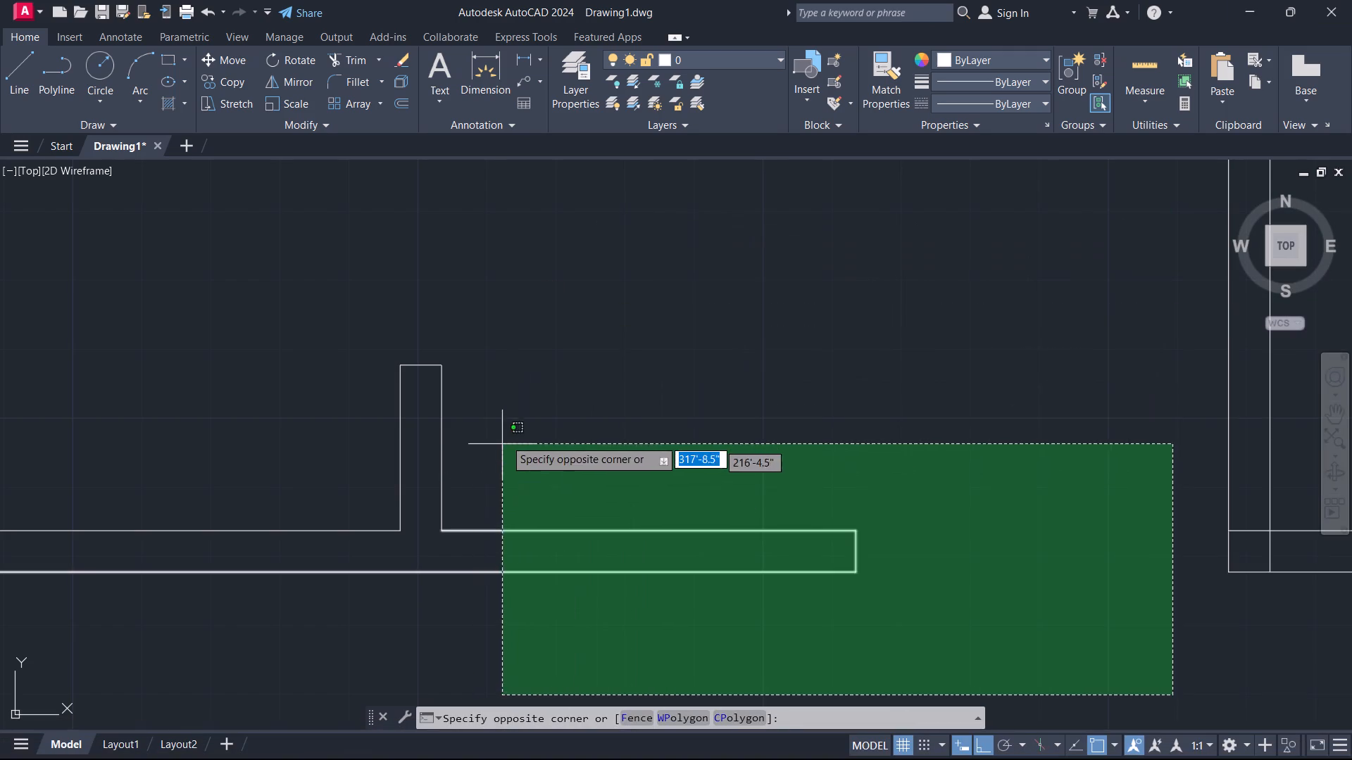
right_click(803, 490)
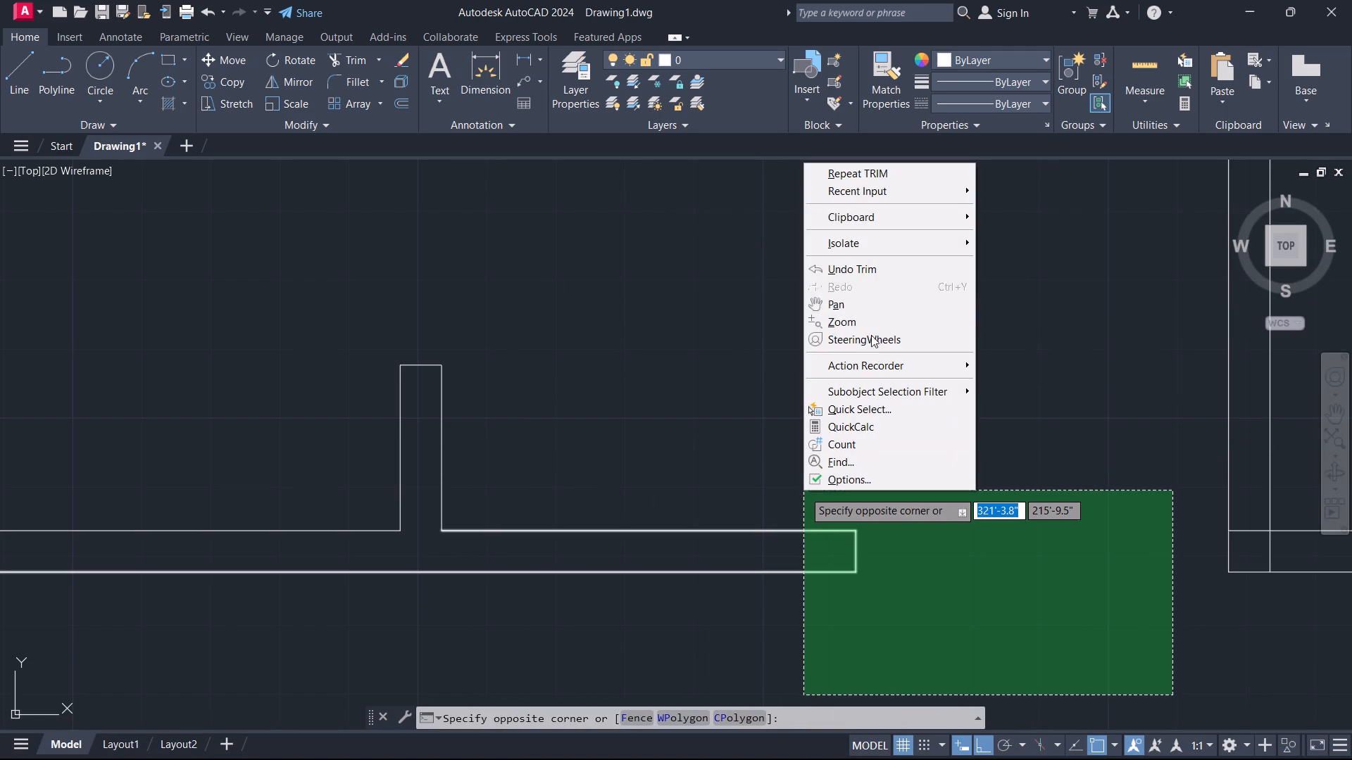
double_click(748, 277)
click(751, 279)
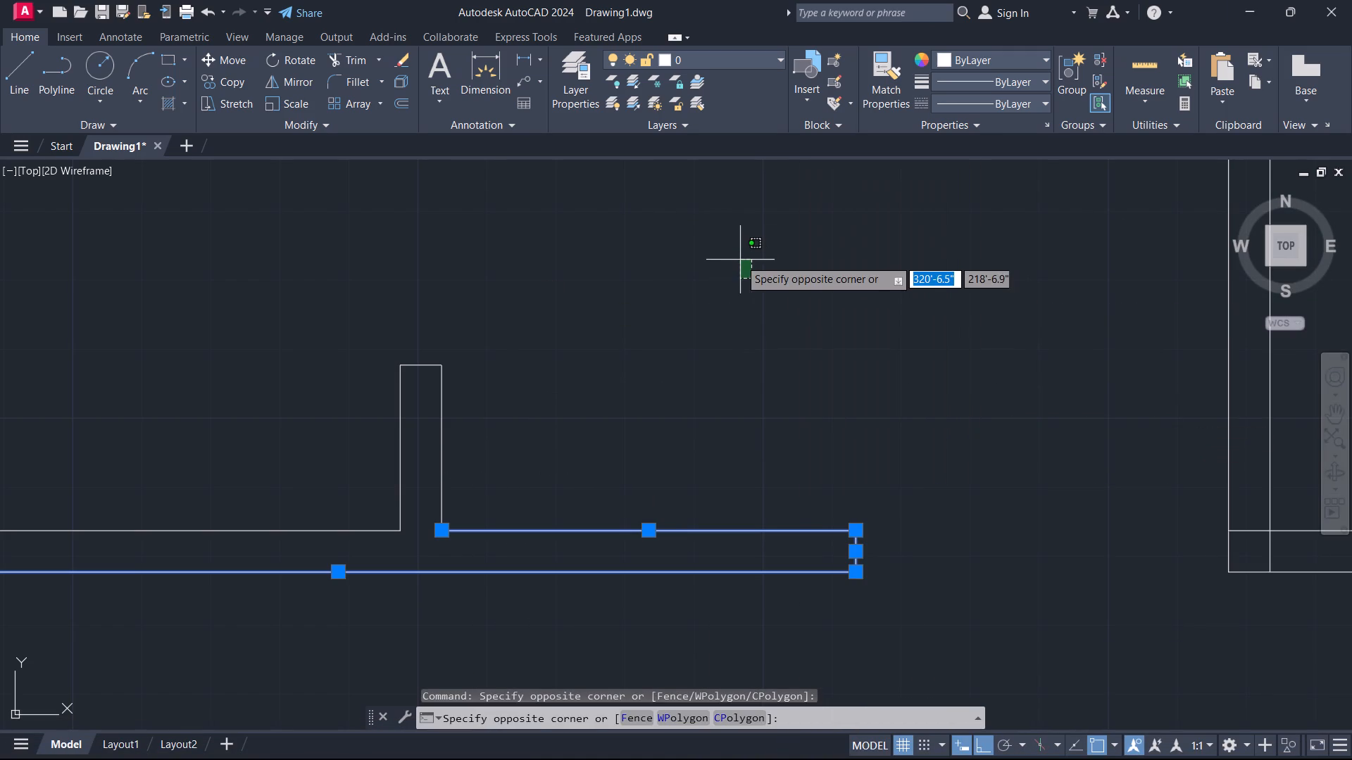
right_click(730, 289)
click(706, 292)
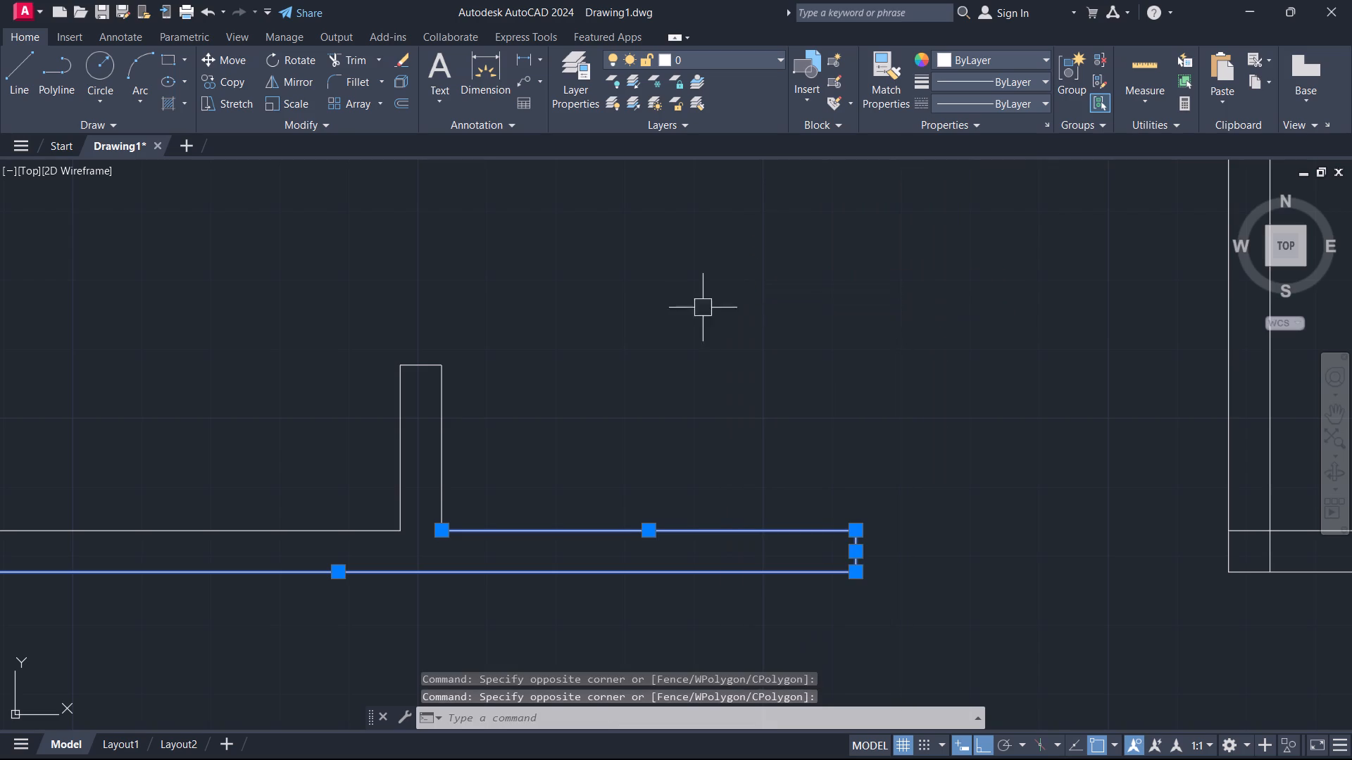
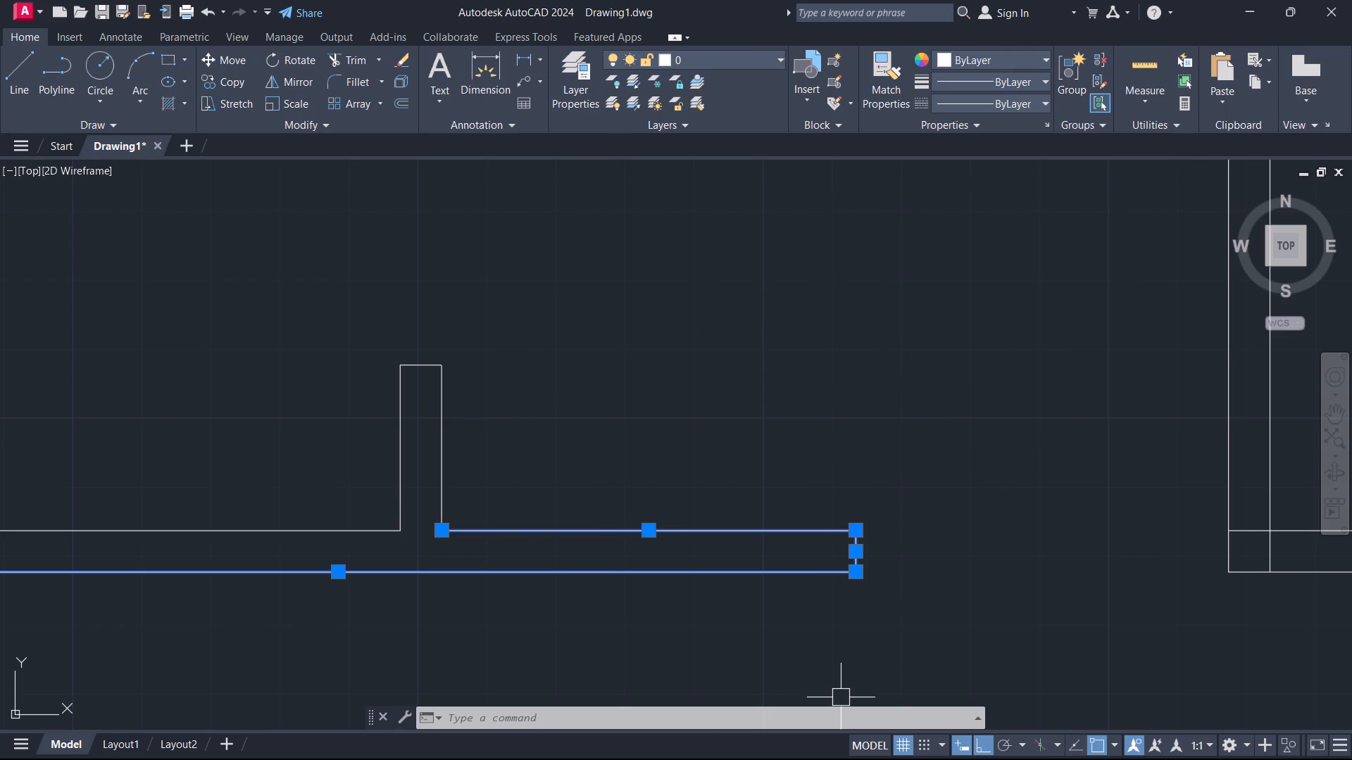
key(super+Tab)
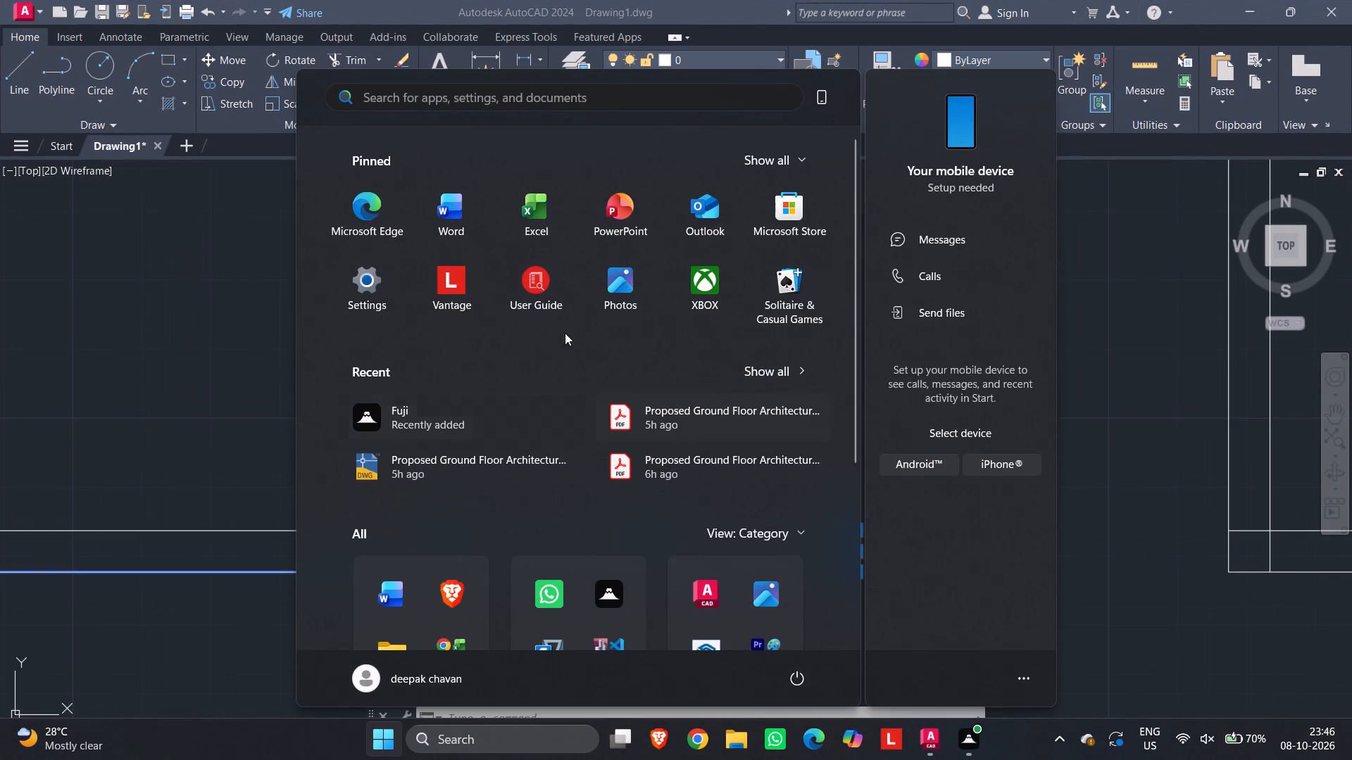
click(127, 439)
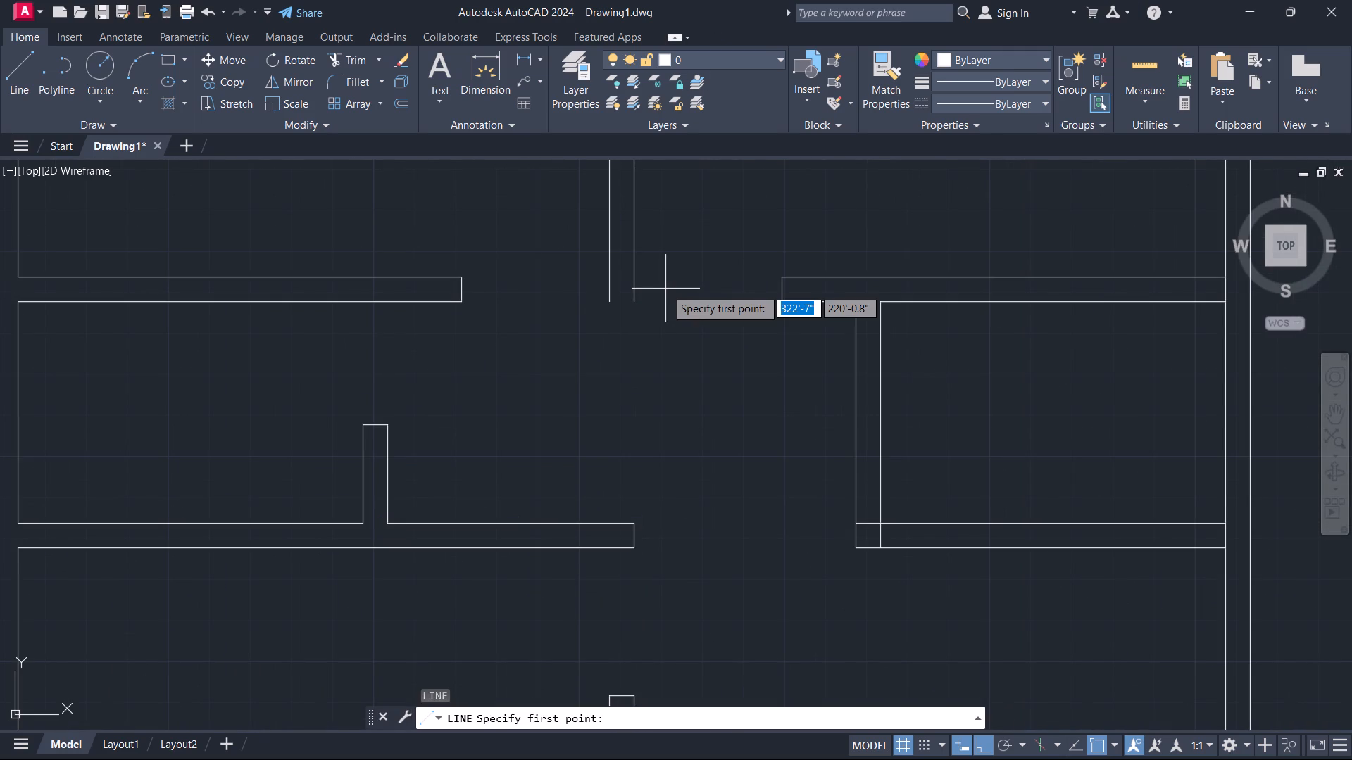
Draw a line closing the open lower end of the central vertical wall above the passage.
click(639, 304)
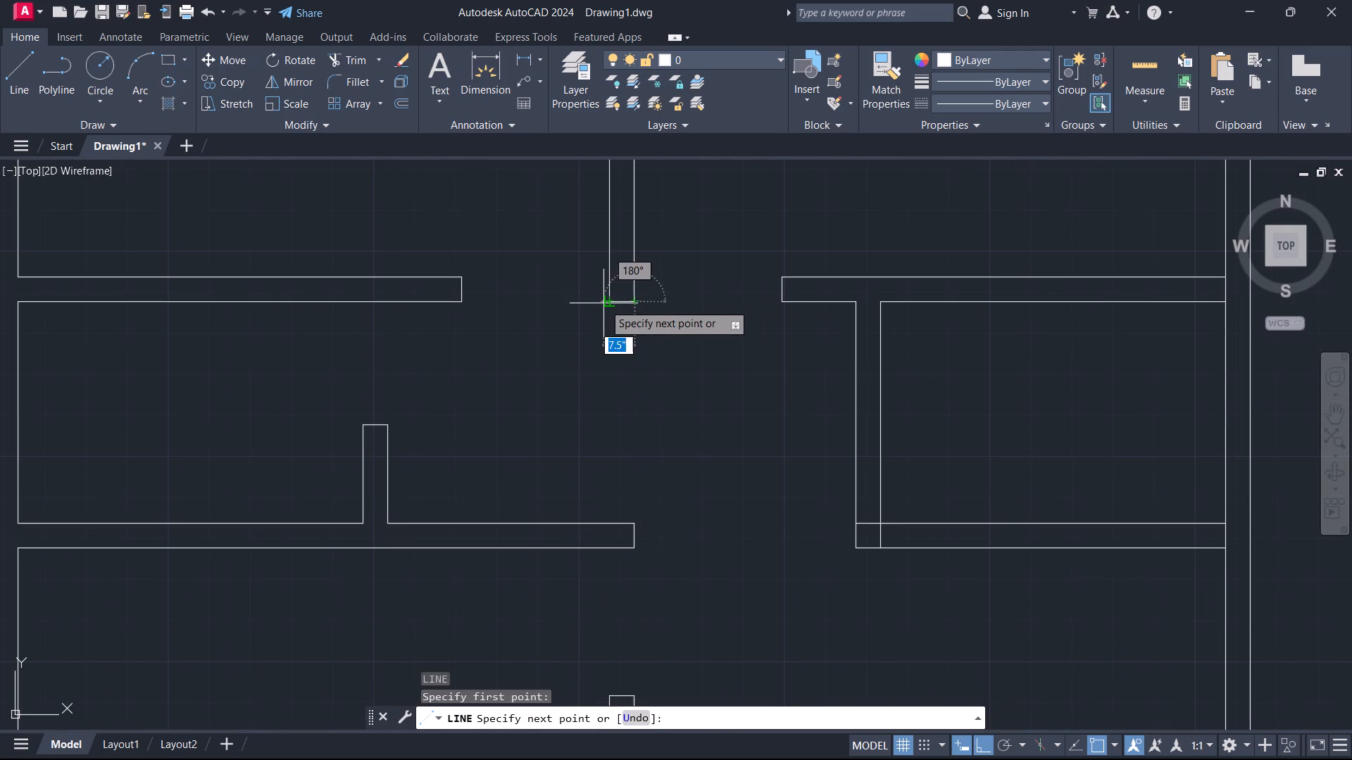
click(603, 303)
key(Escape)
Fillet the two inner wall lines at the southwest corner of the small east-side room into a clean corner.
scroll(654, 293, up, 1)
scroll(654, 293, down, 2)
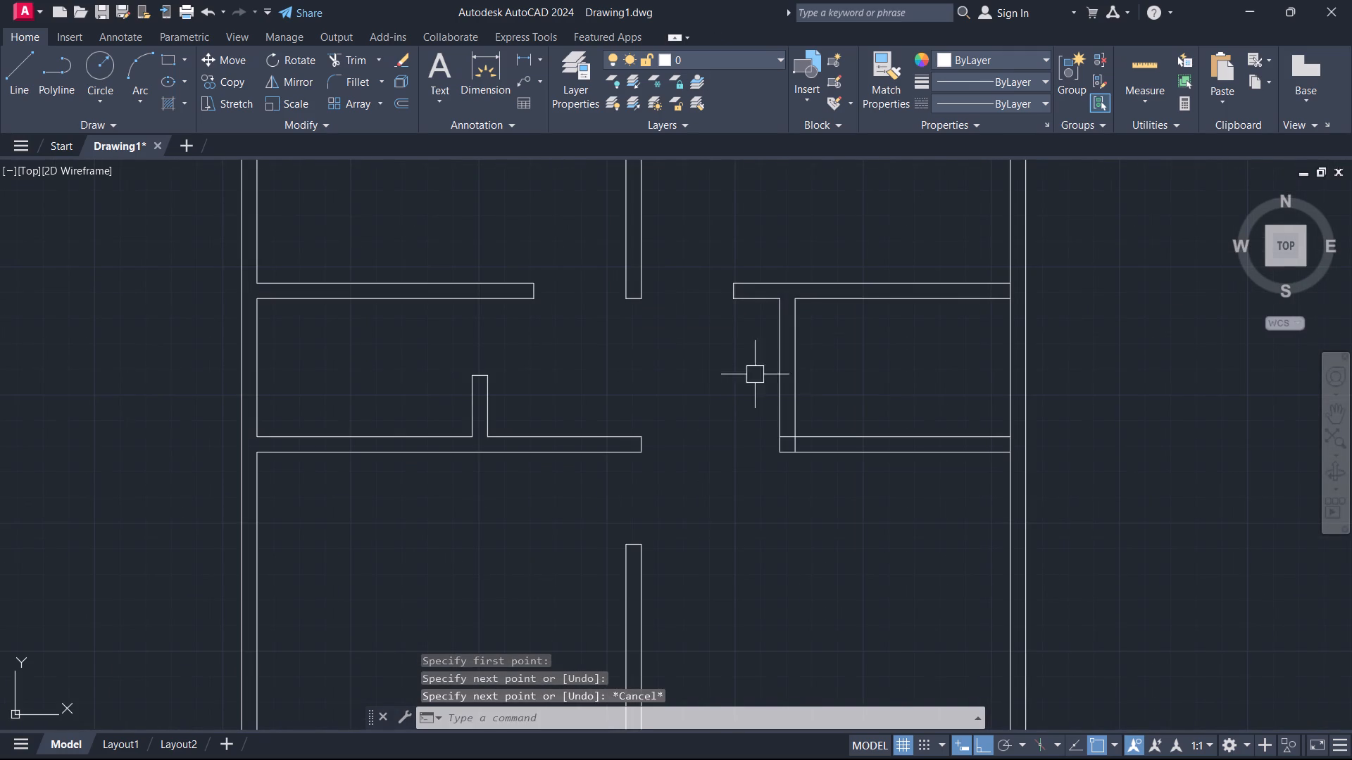
scroll(905, 405, up, 2)
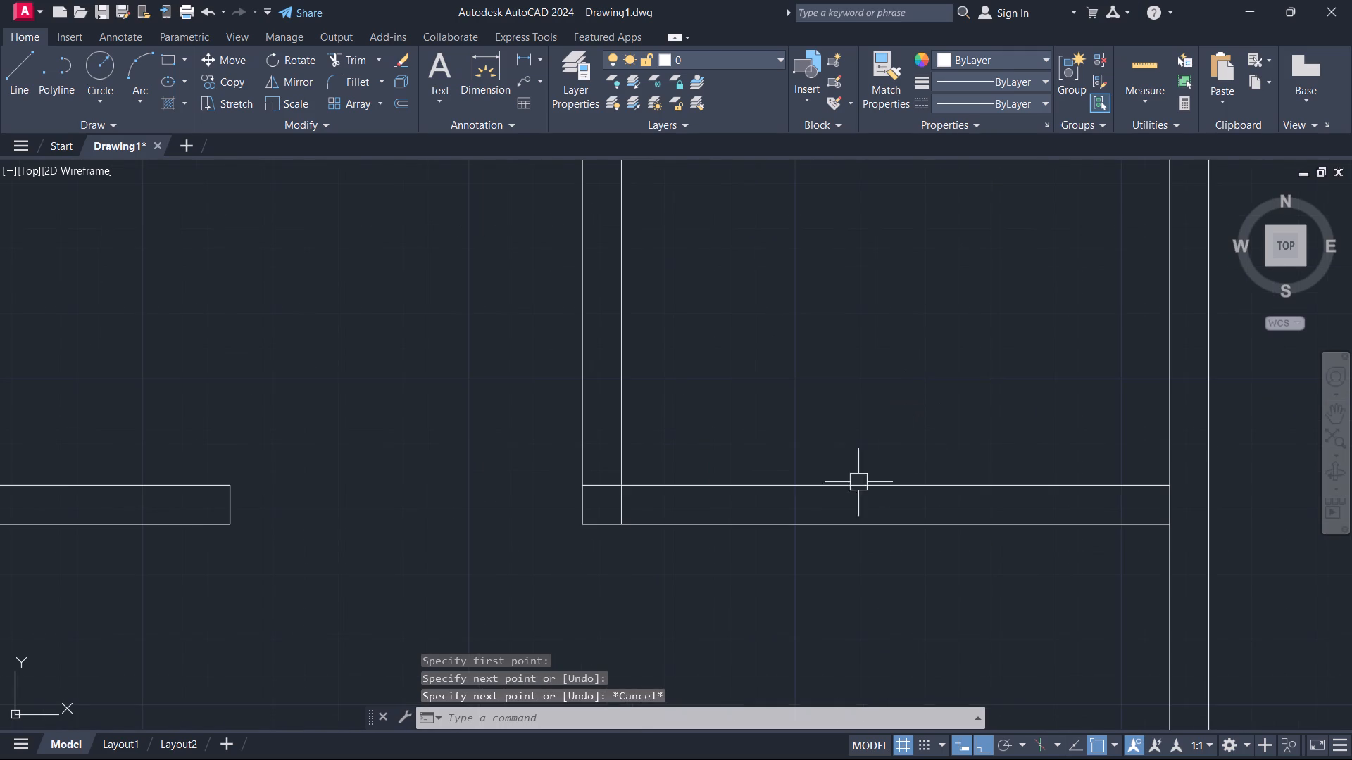
text(DF)
key(space)
key(Escape)
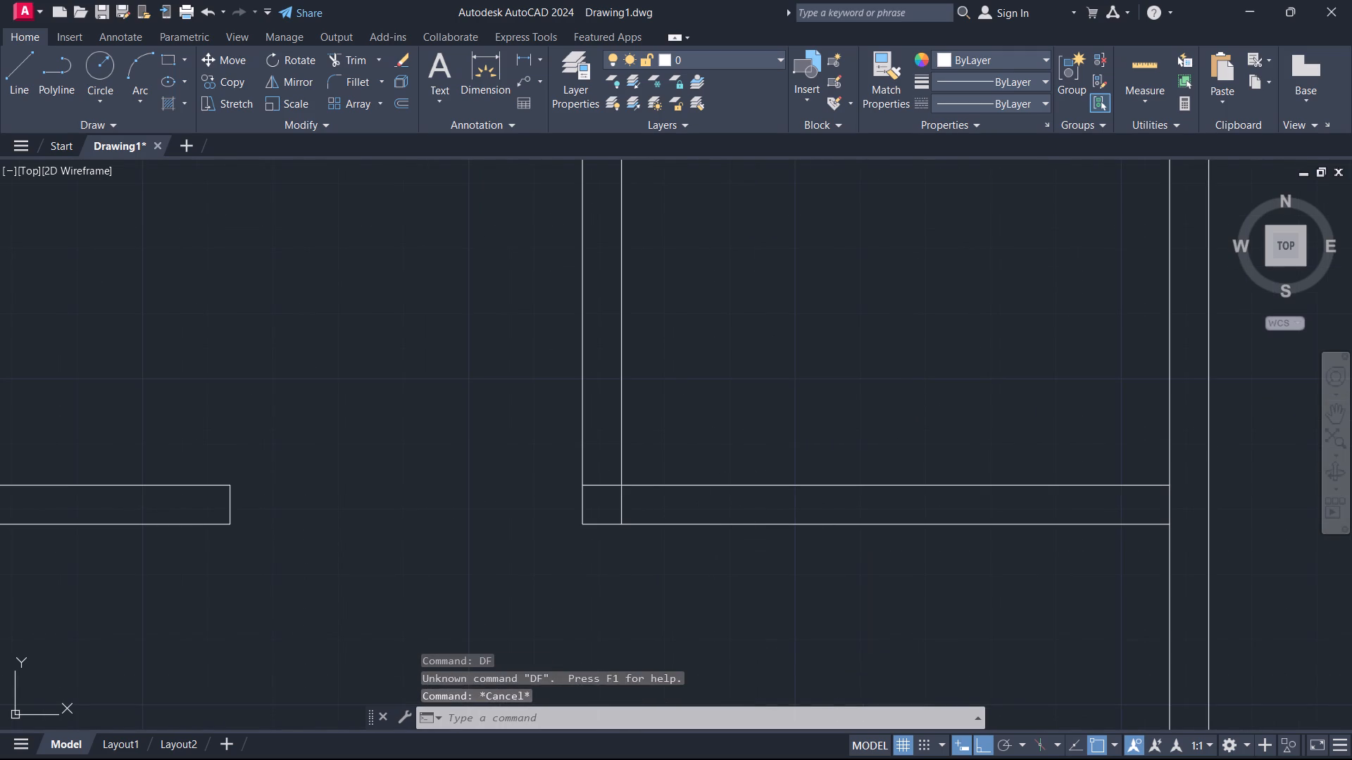
text(F)
key(space)
click(712, 487)
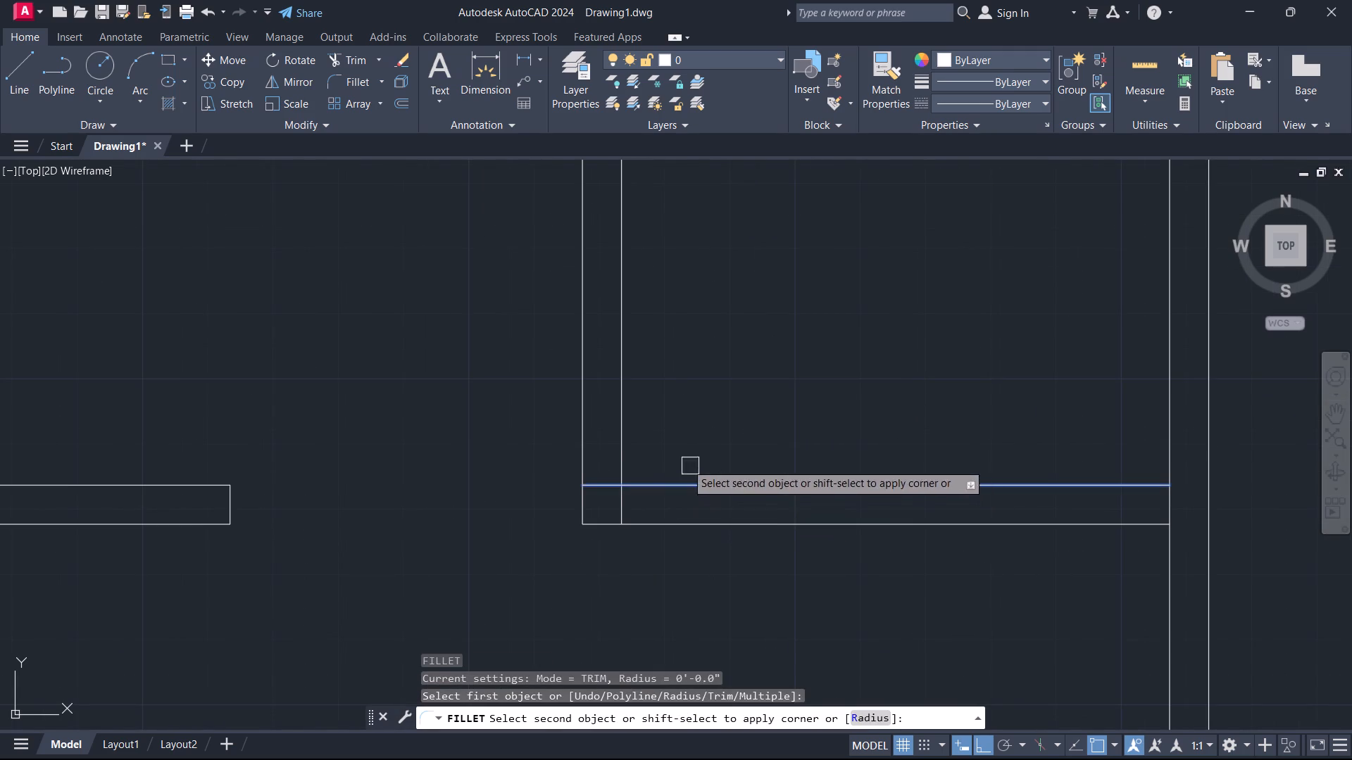
click(627, 457)
key(Escape)
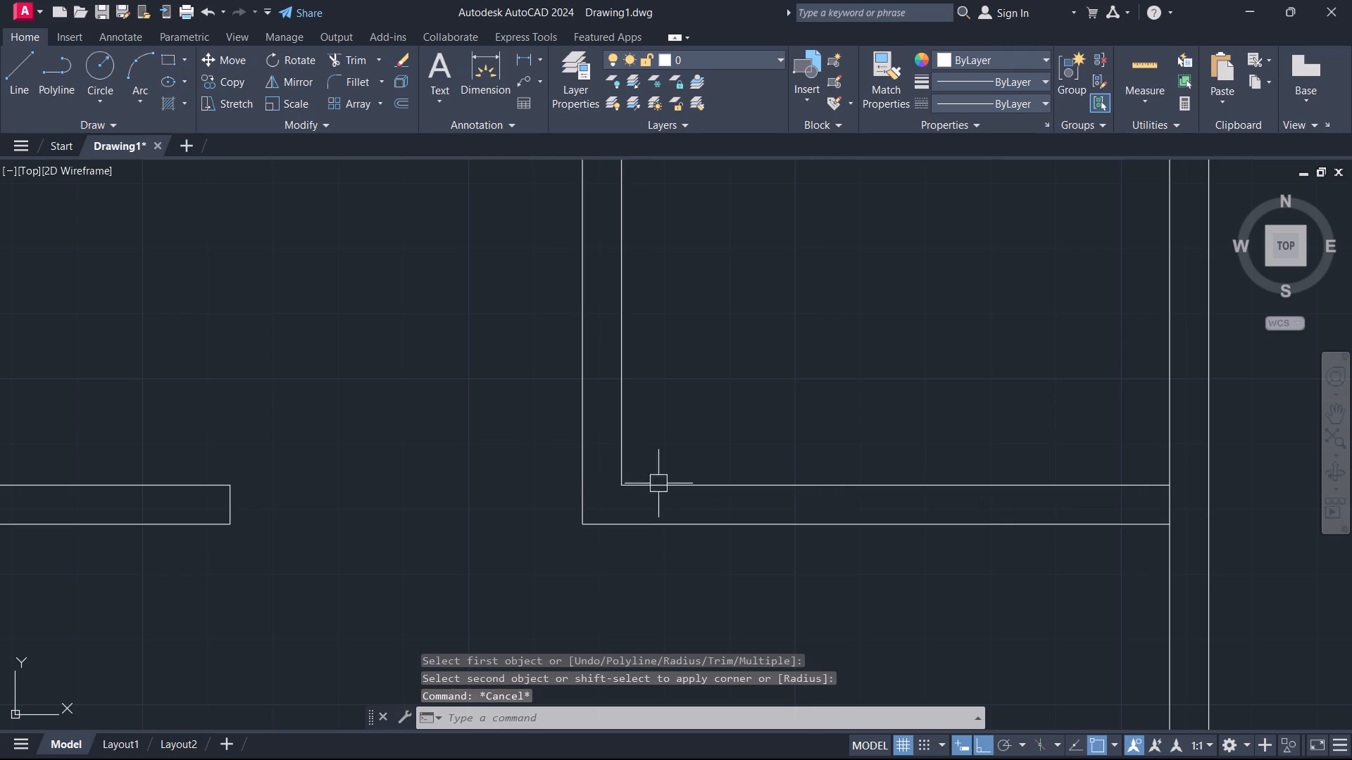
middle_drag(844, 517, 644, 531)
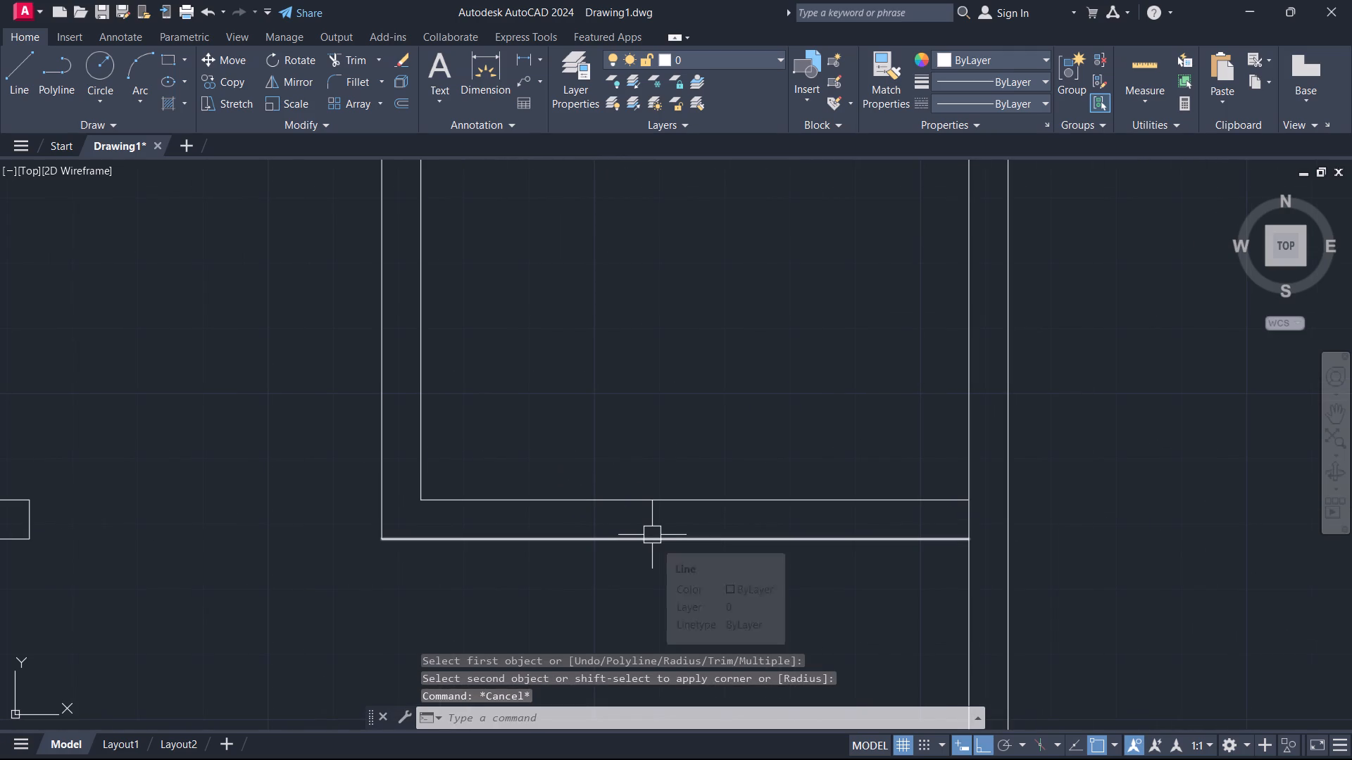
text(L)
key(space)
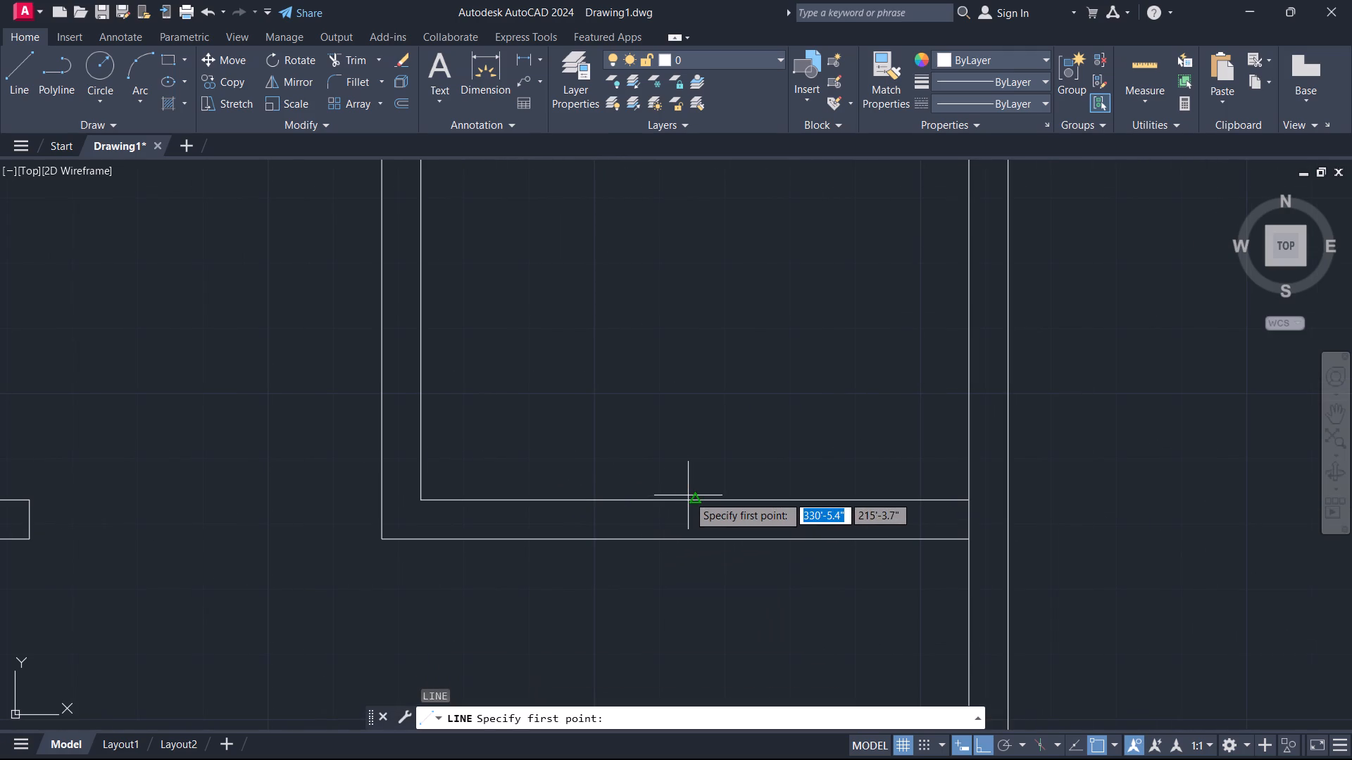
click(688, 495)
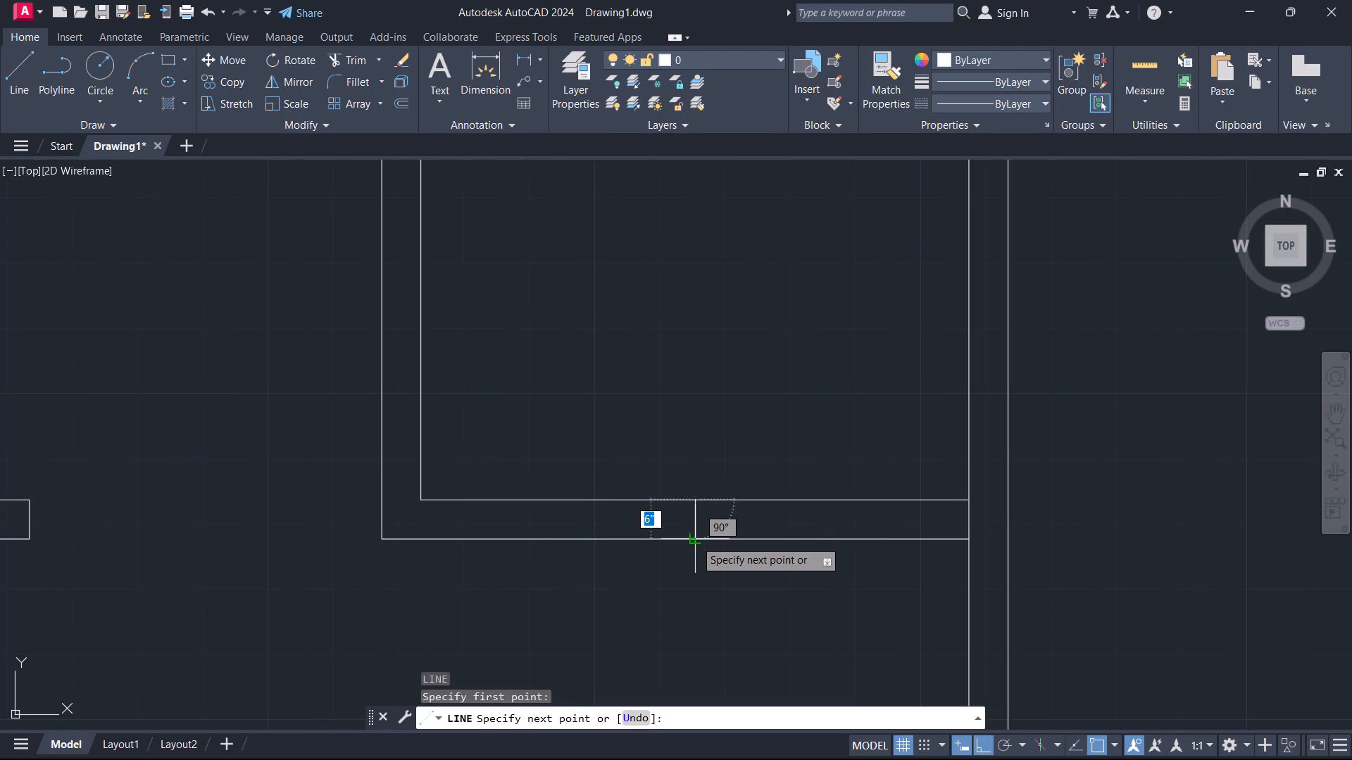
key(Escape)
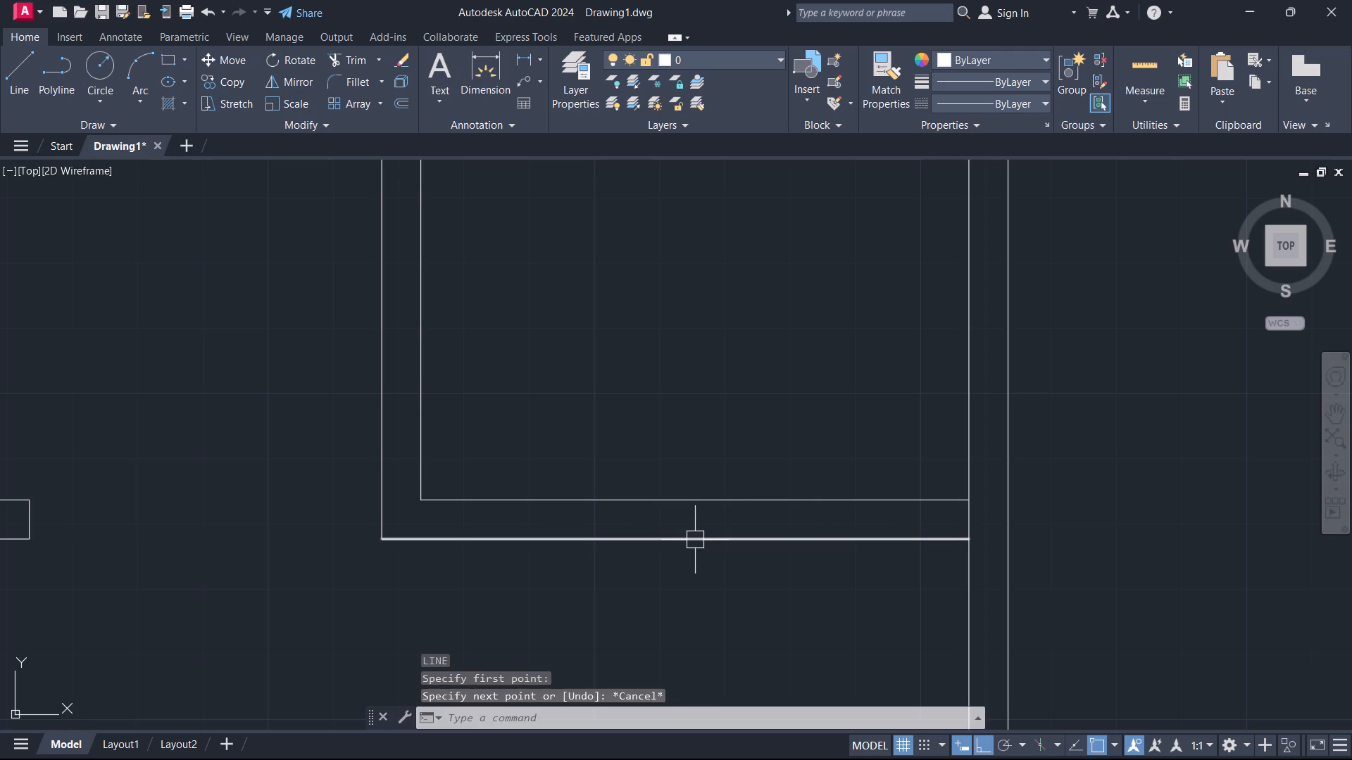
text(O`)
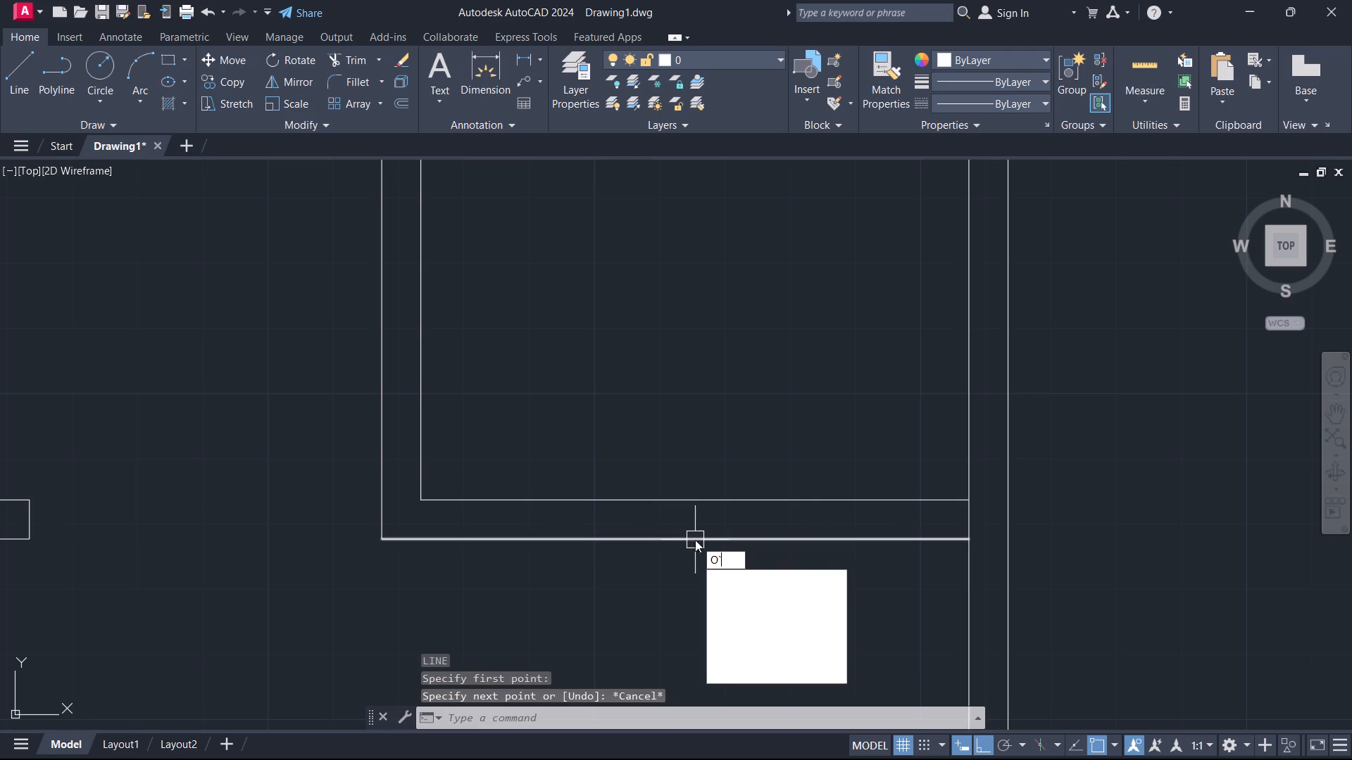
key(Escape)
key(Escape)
Draw a line across the small east room's south wall, starting at the midpoint of its inner face.
text(L)
key(space)
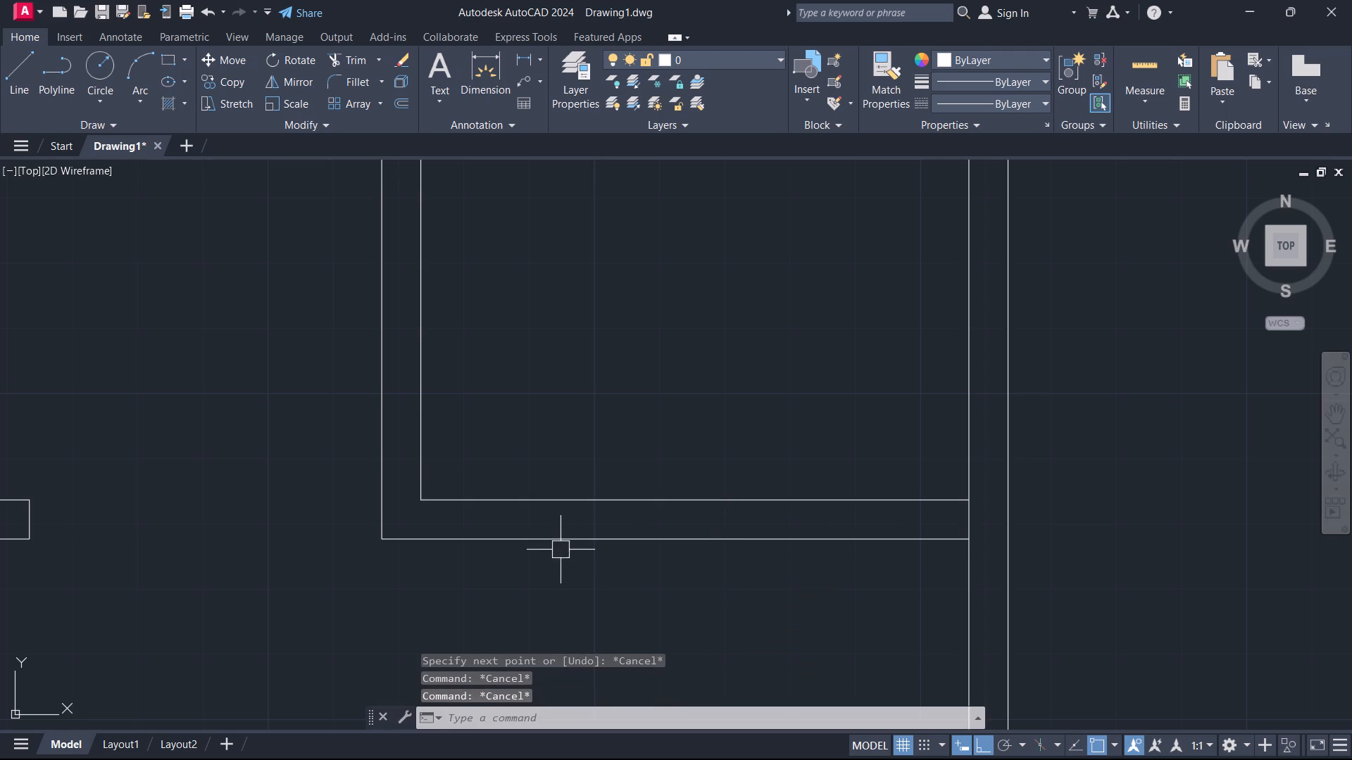
click(694, 502)
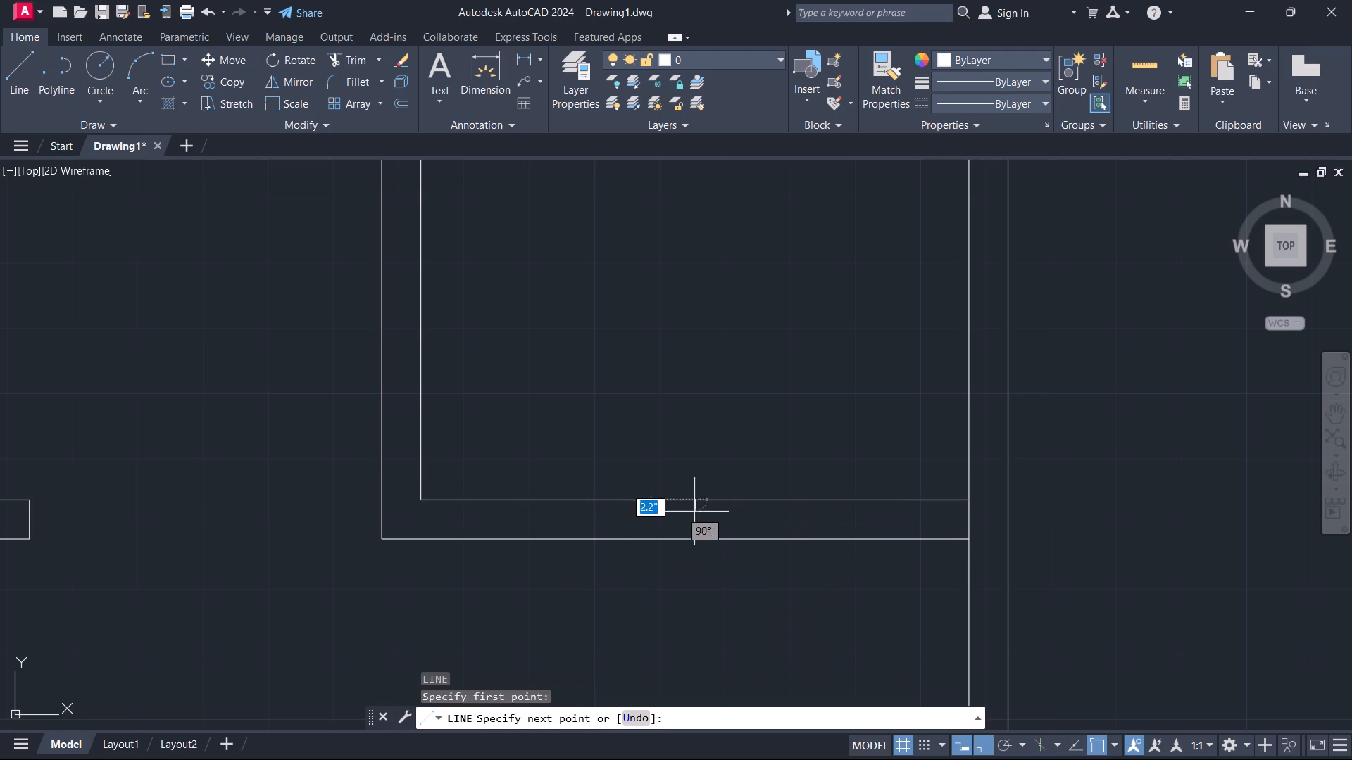
click(694, 536)
key(Escape)
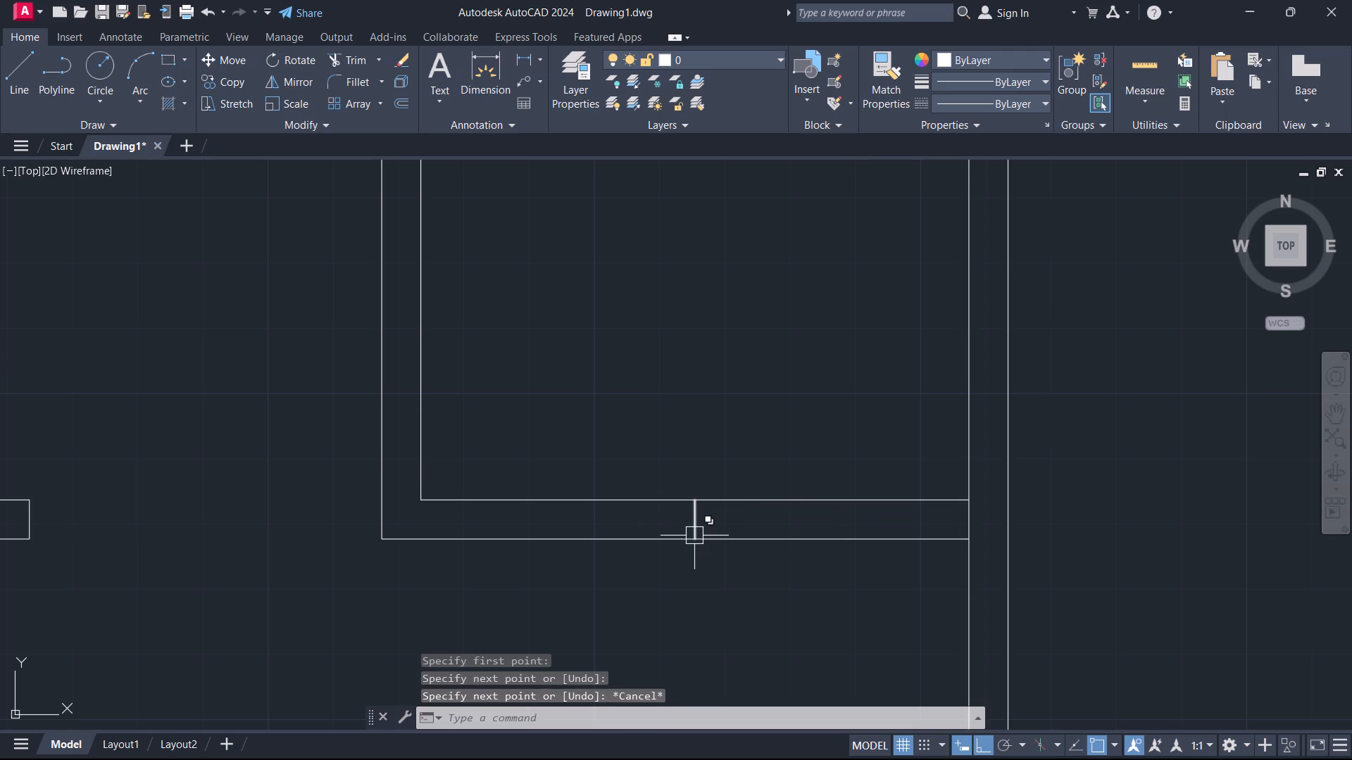
Offset the cross line 1'6" to both sides to mark the door jambs in the small east room's south wall.
text(O)
key(space)
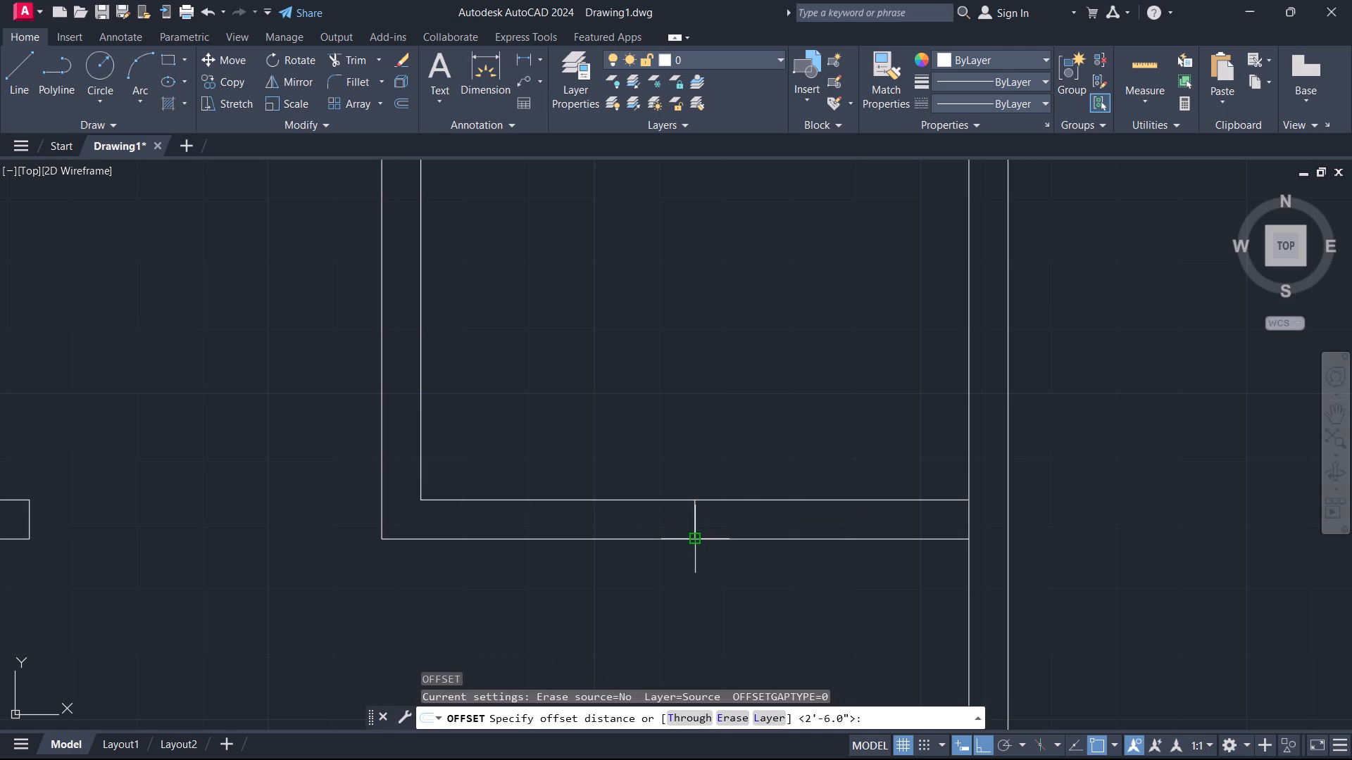
text(1'6)
key(Return)
scroll(694, 536, up, 2)
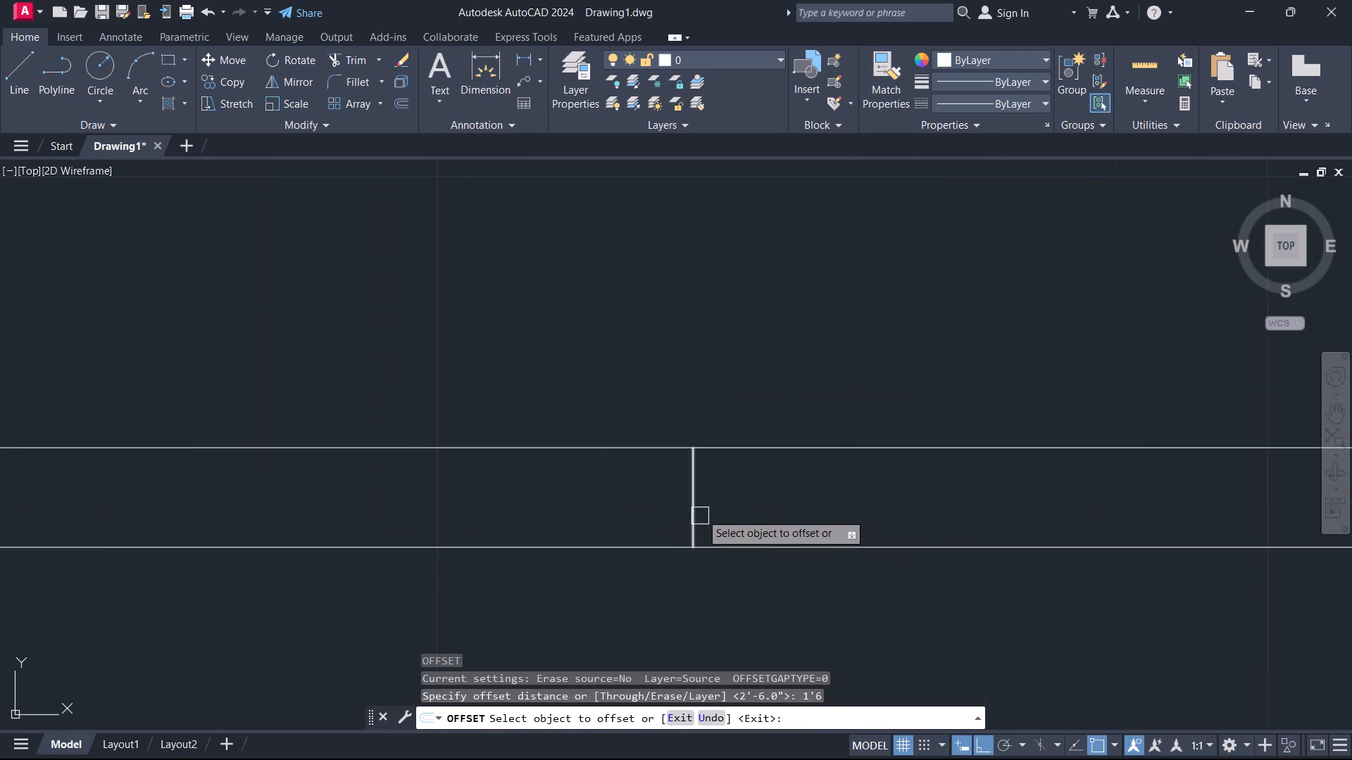
click(701, 513)
click(626, 502)
click(700, 508)
click(755, 517)
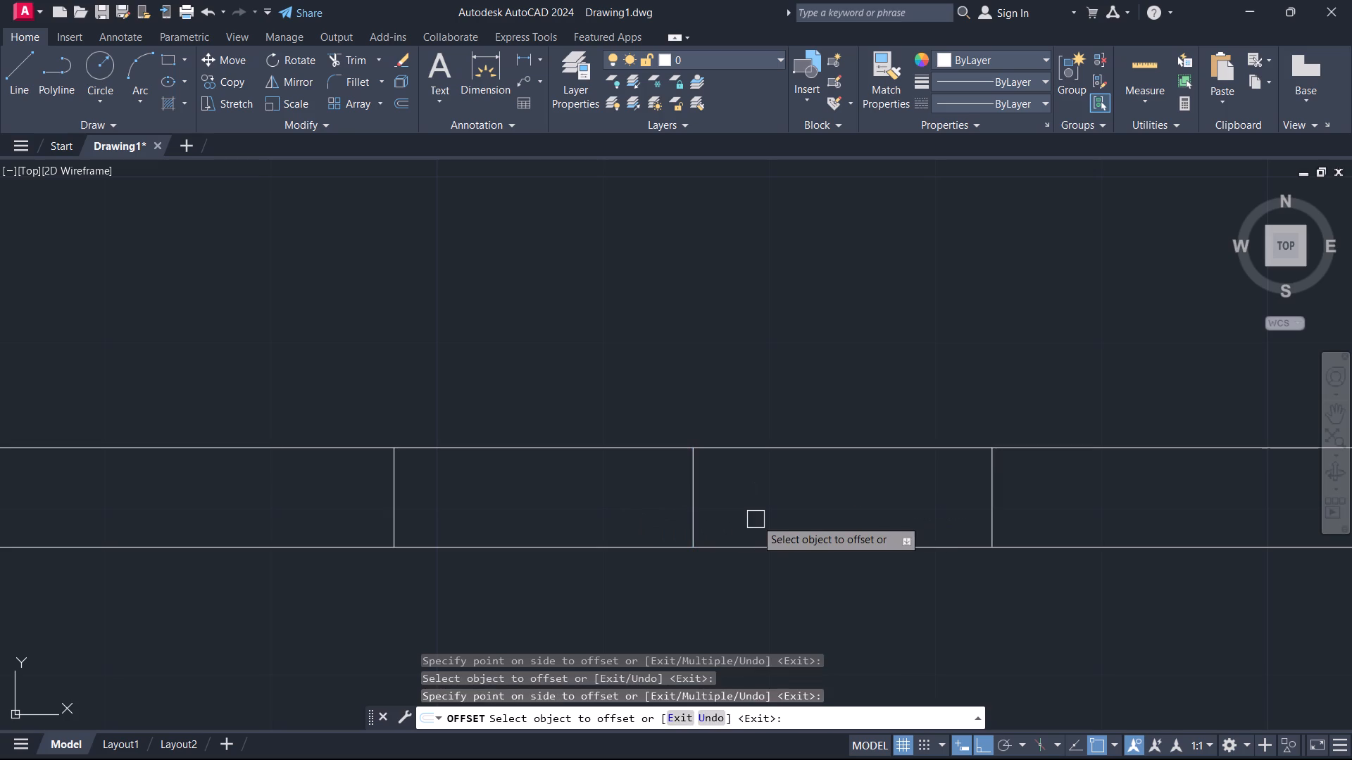
key(Escape)
Trim away the wall faces and the middle line between the two jamb lines to open the doorway.
key(t)
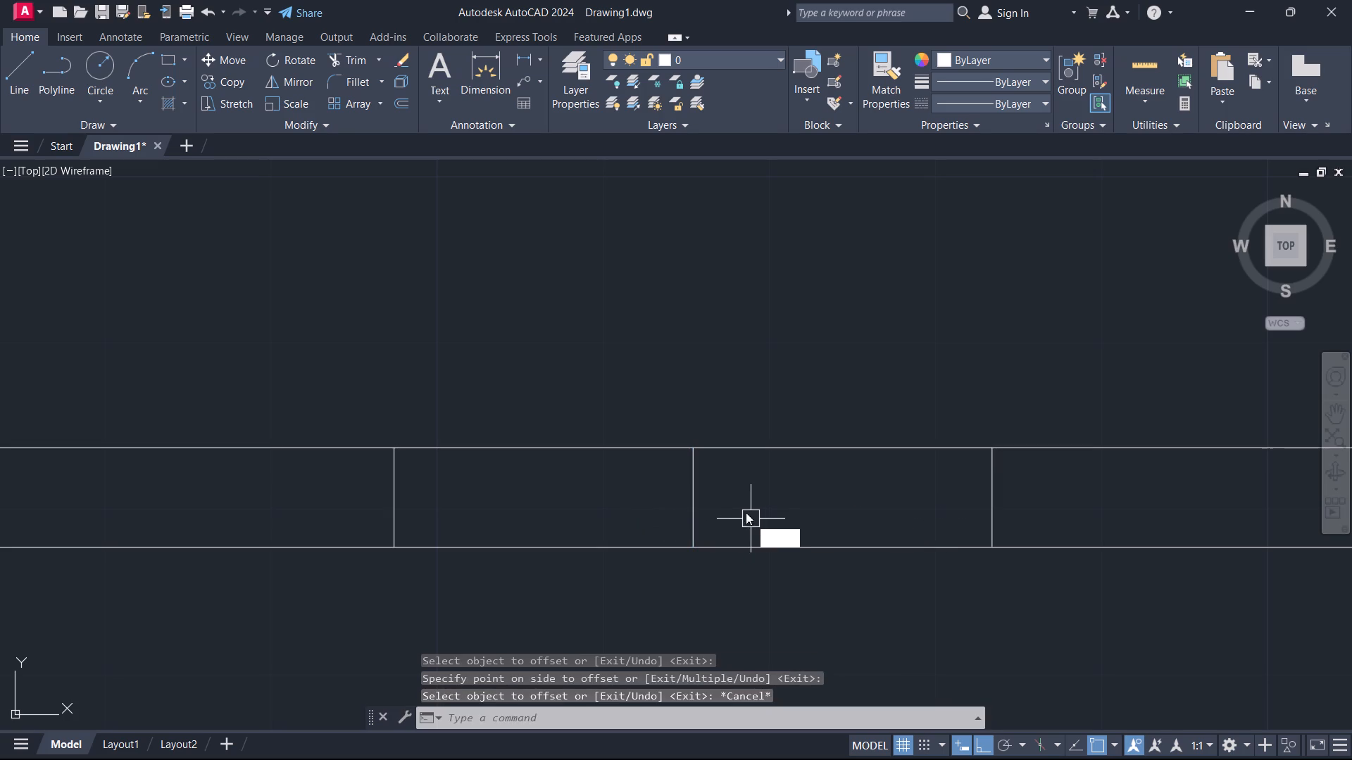
key(r)
key(space)
click(799, 597)
drag(801, 598, 751, 534)
drag(724, 502, 612, 631)
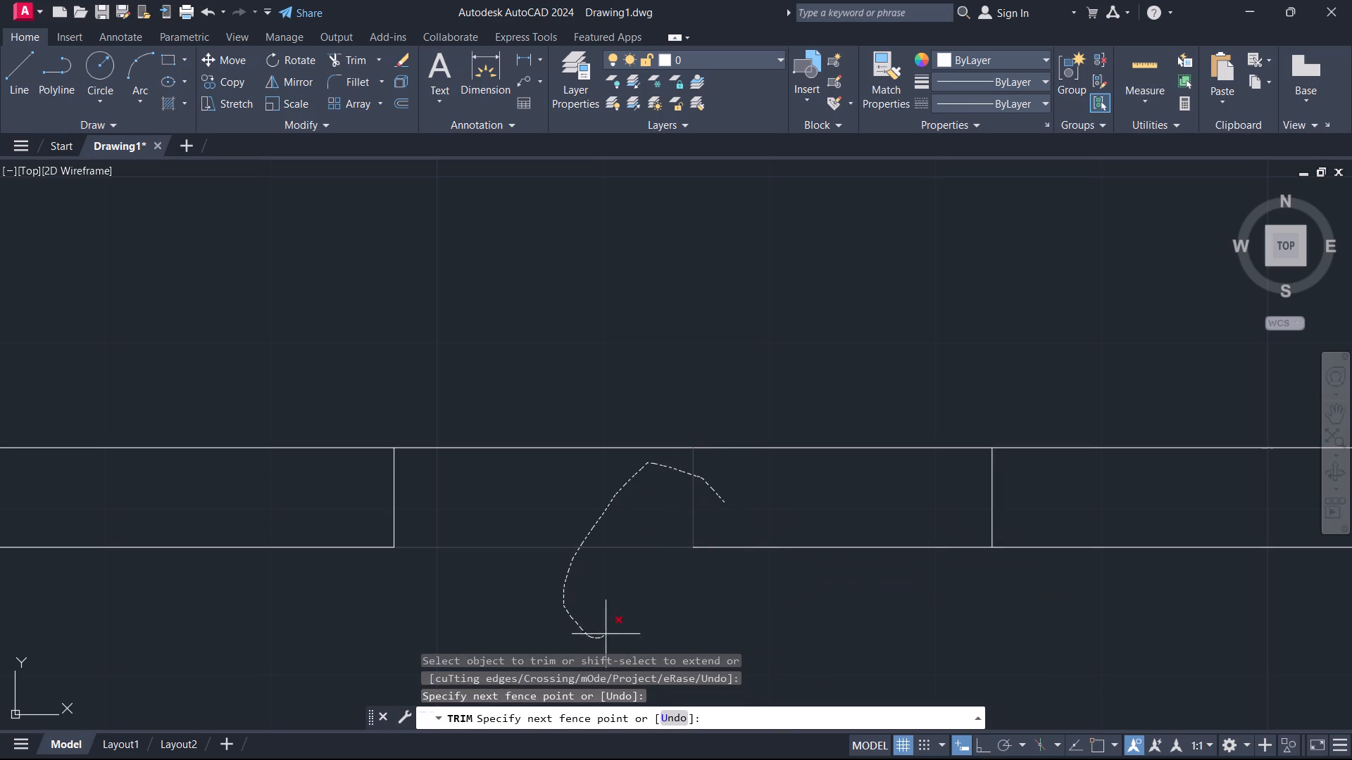
drag(612, 631, 755, 599)
scroll(707, 524, down, 2)
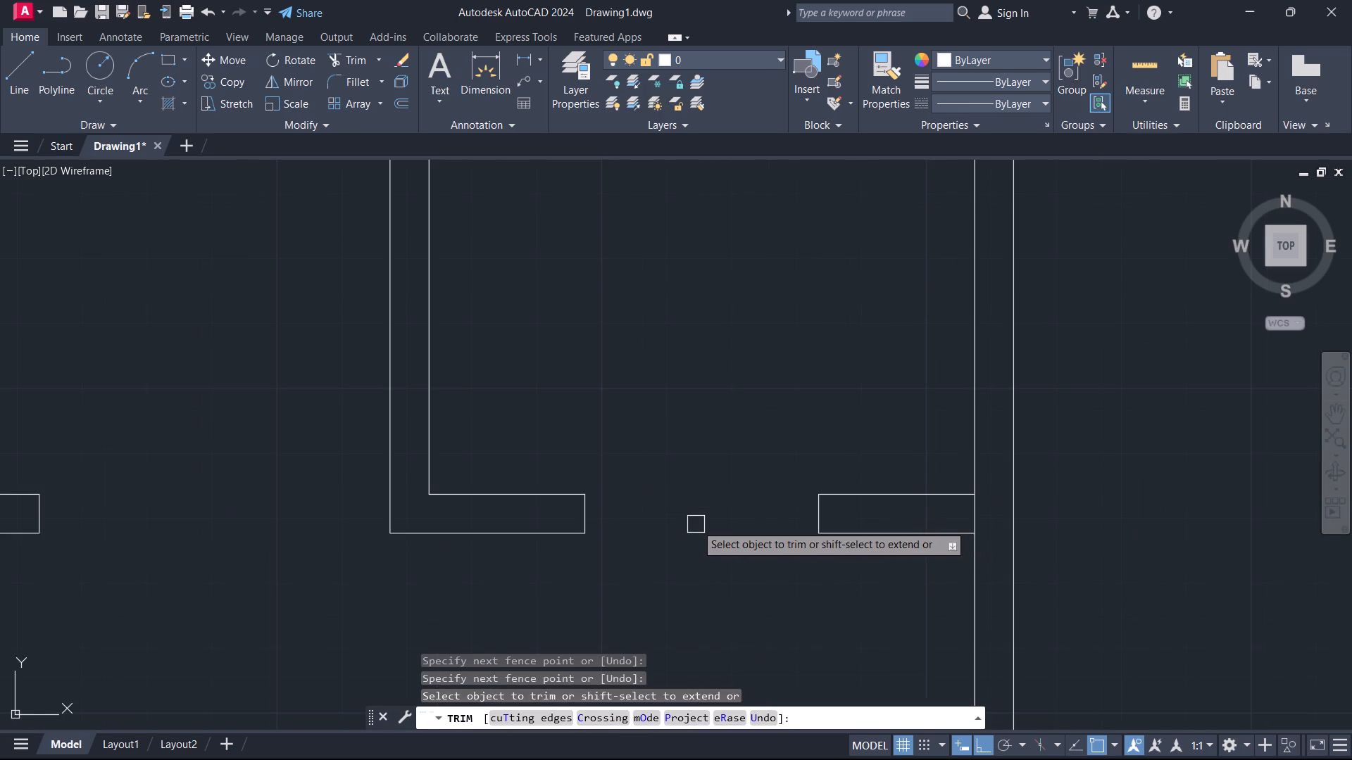
key(Escape)
Trim the east exterior wall's inner face between the two lines of the small room's south wall where they meet.
scroll(689, 526, down, 2)
scroll(752, 532, up, 5)
key(space)
drag(1006, 521, 1086, 514)
drag(1087, 510, 1102, 500)
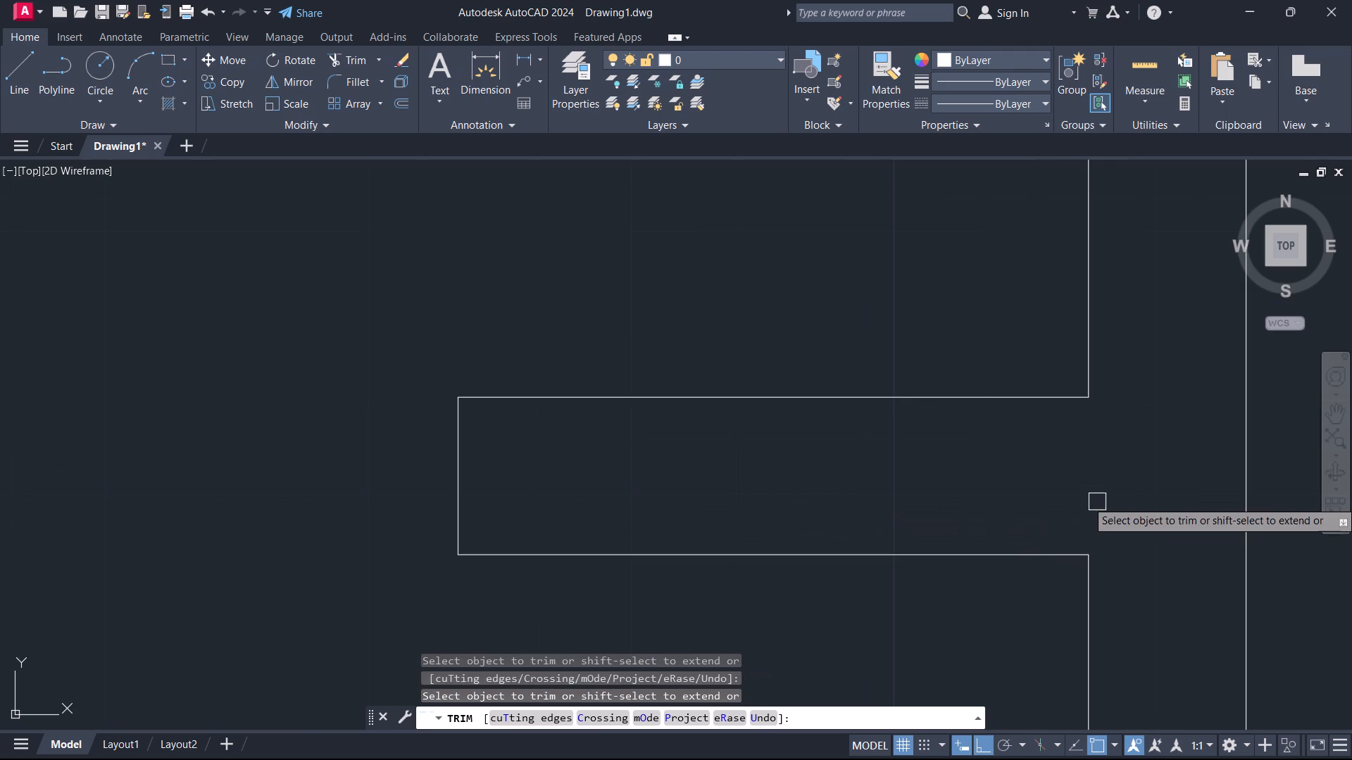
drag(1102, 500, 1114, 488)
key(Escape)
Offset the west exterior wall's inner face 3' to the east in the southwest space below the lower west room.
scroll(942, 465, down, 6)
scroll(810, 467, up, 2)
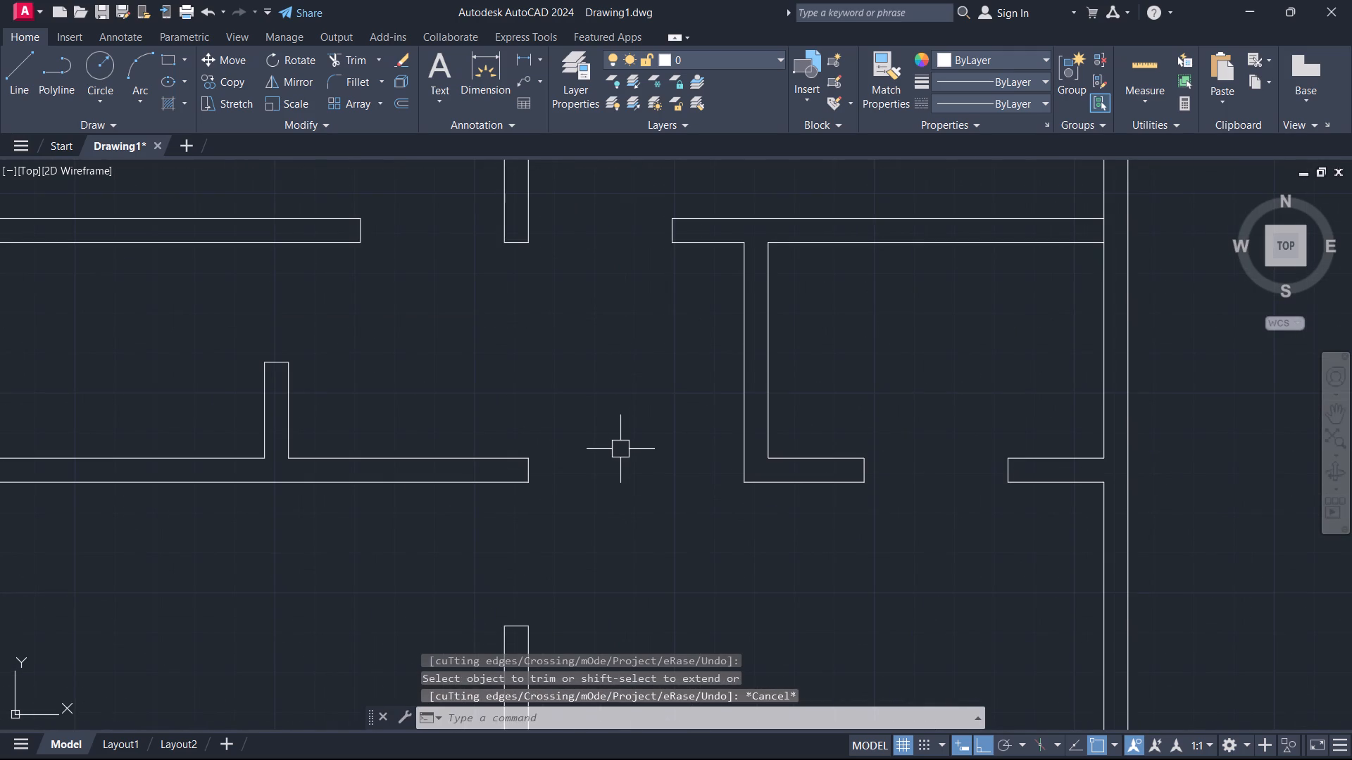
scroll(551, 643, down, 2)
middle_drag(590, 674, 605, 503)
middle_drag(590, 517, 598, 193)
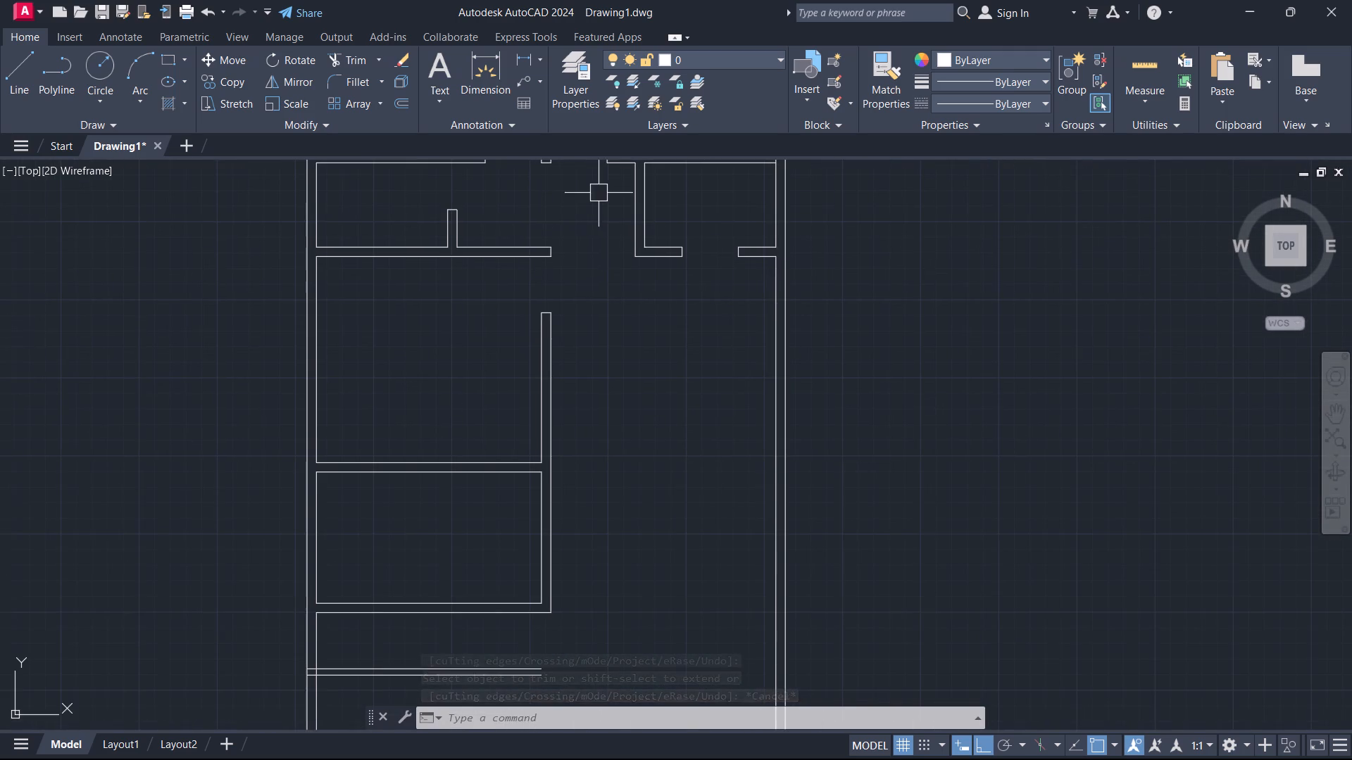
middle_drag(643, 507, 705, 350)
scroll(544, 433, up, 1)
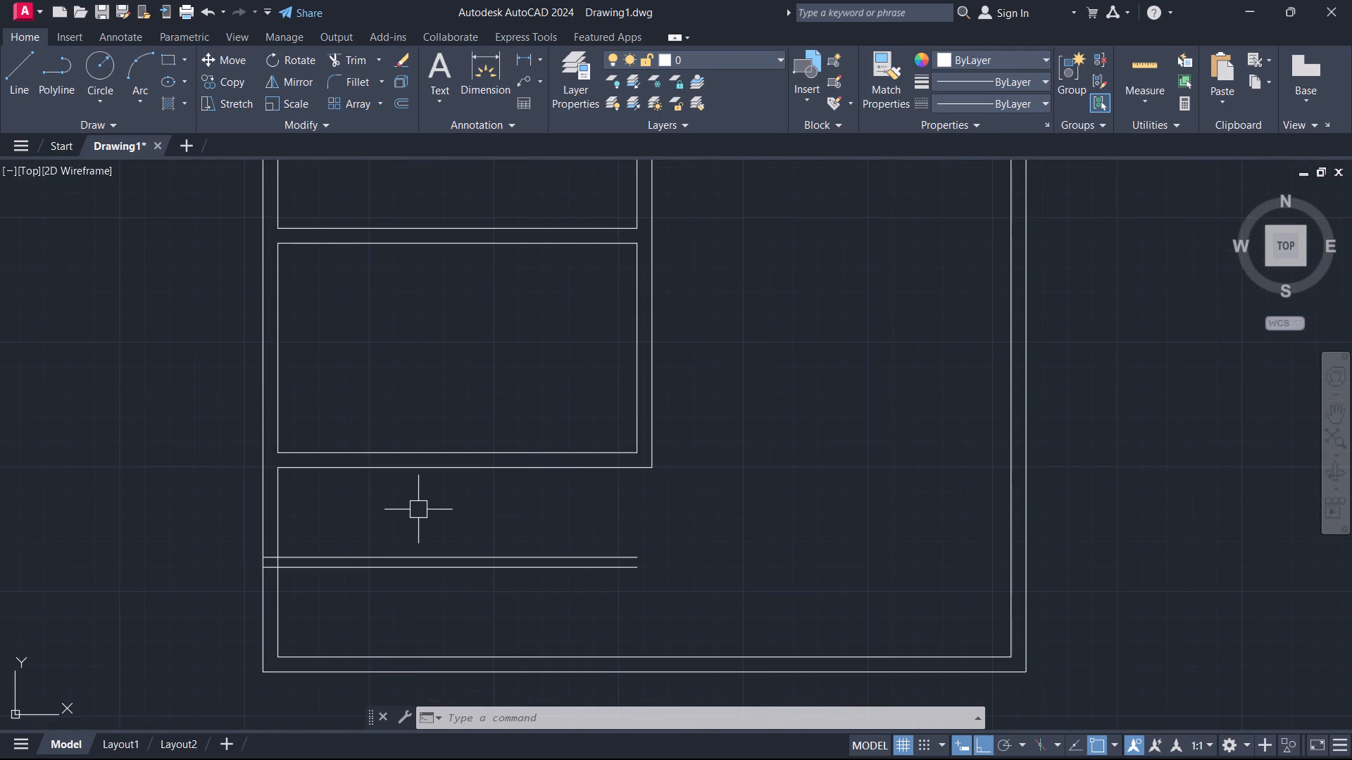
text(O)
key(space)
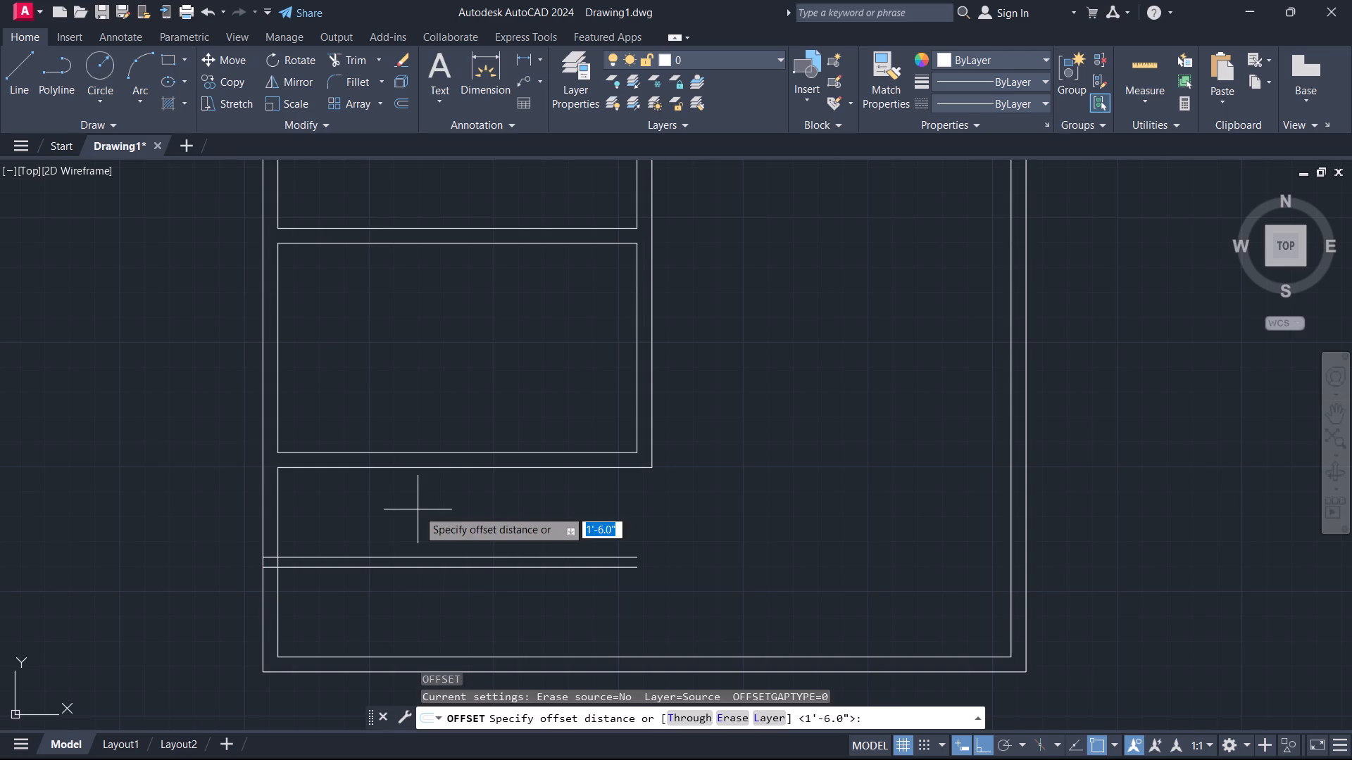
text(3')
key(Return)
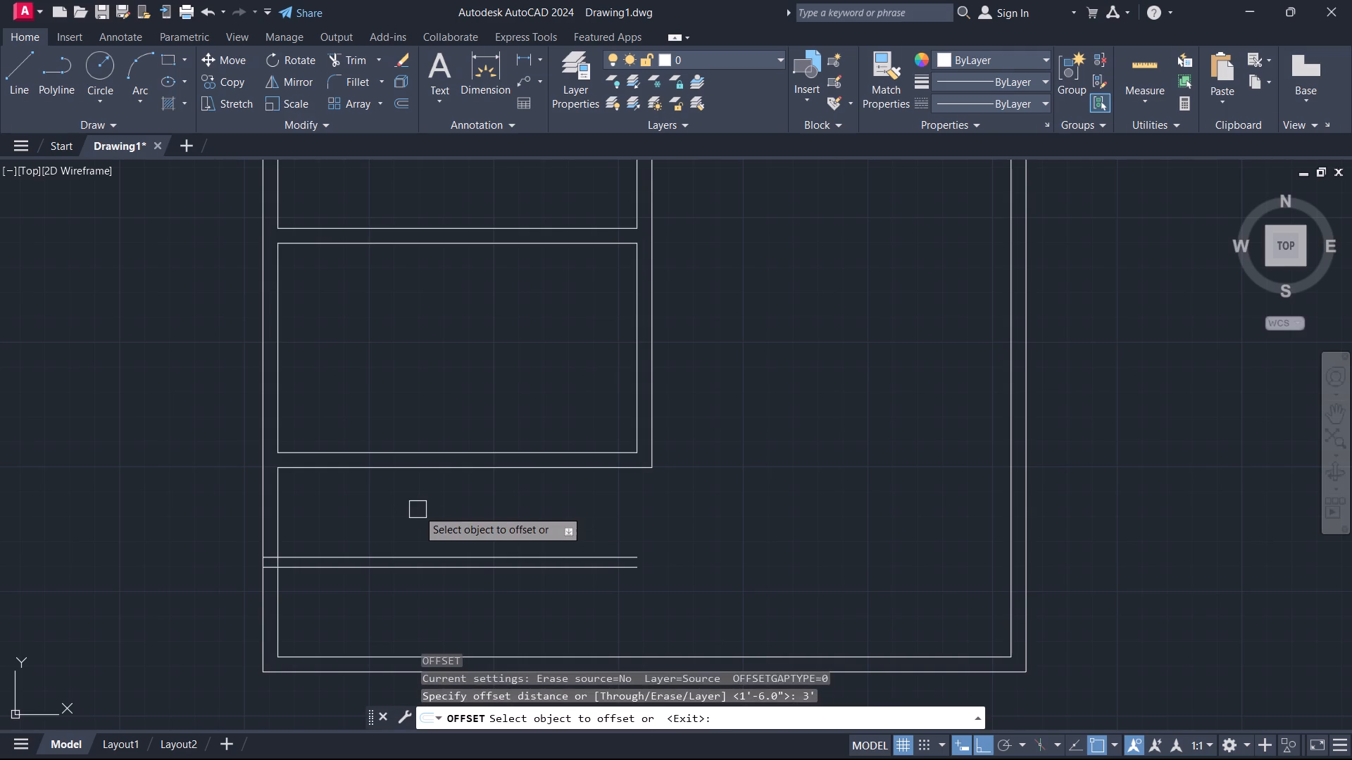
scroll(661, 450, down, 3)
scroll(632, 465, up, 3)
scroll(632, 465, down, 1)
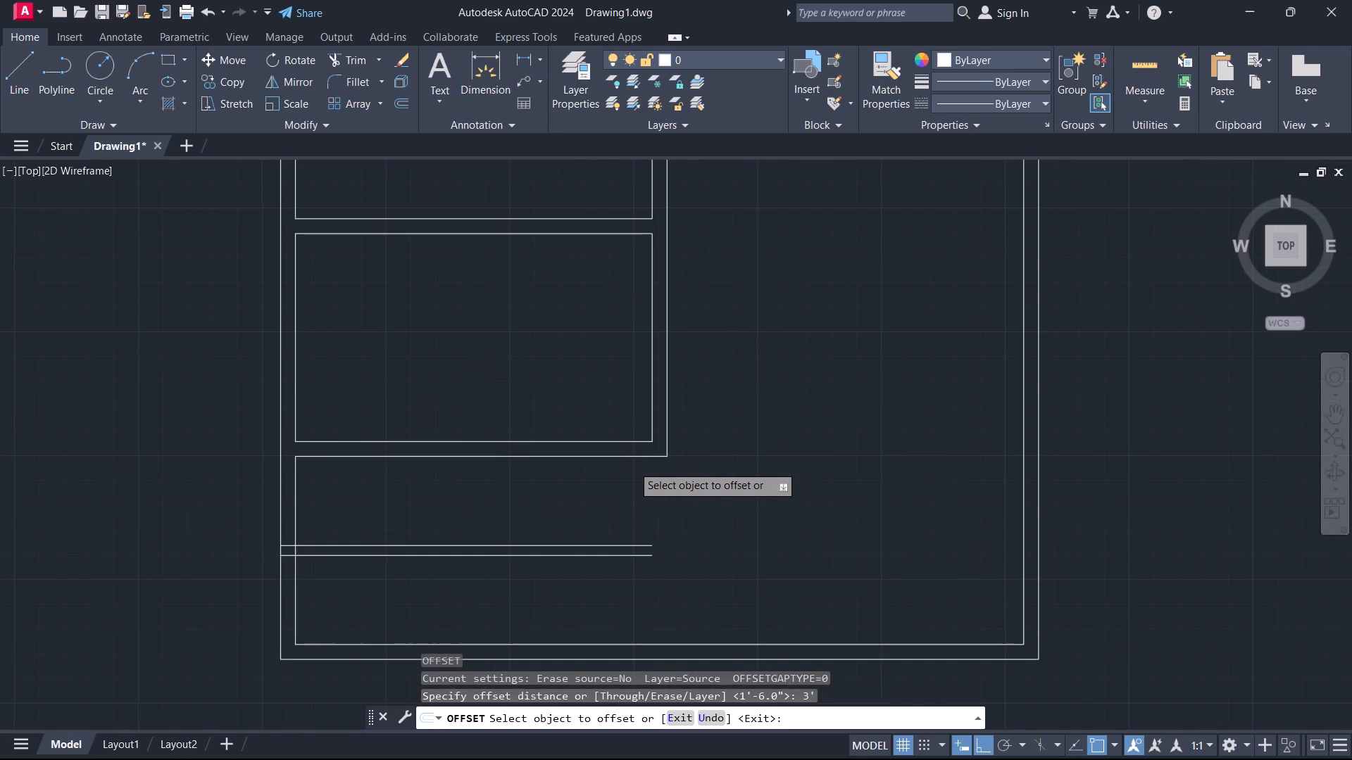
scroll(632, 465, down, 1)
key(space)
key(space)
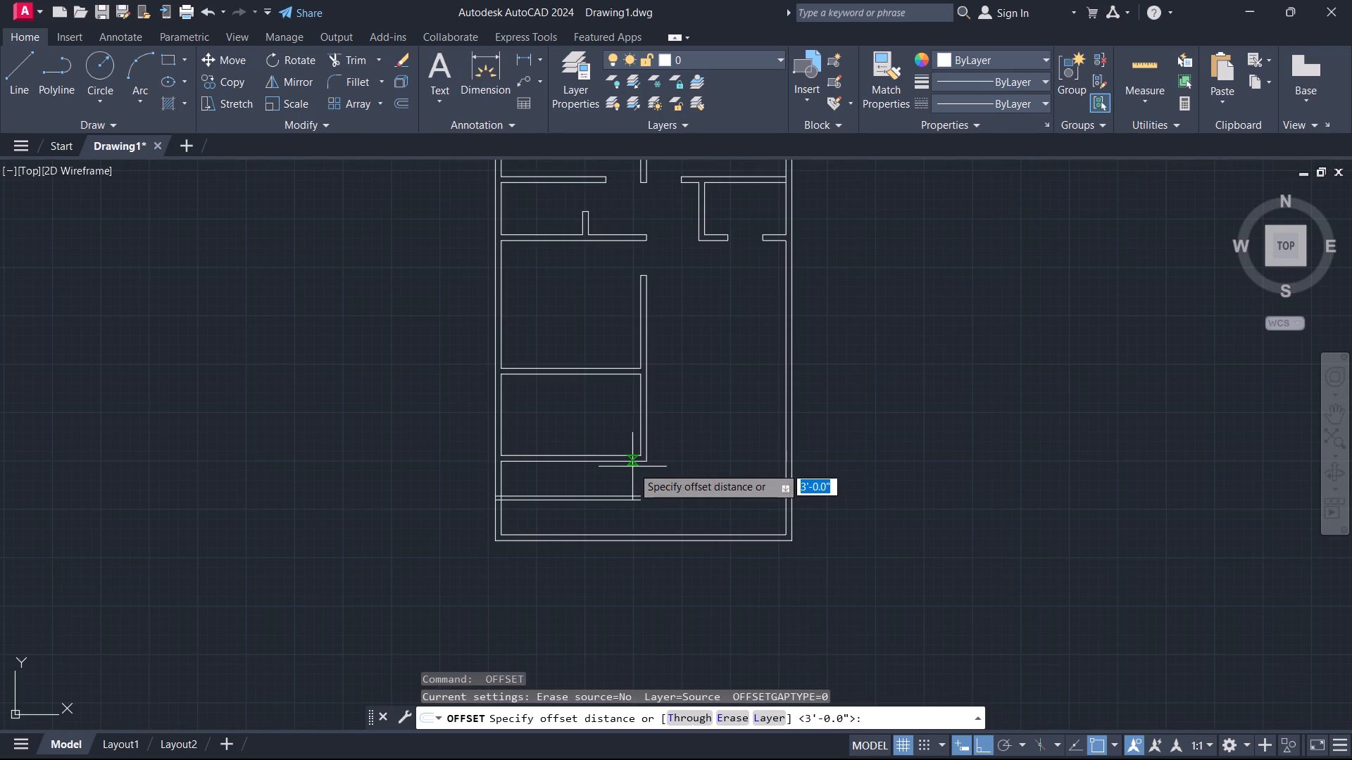
key(space)
key(space)
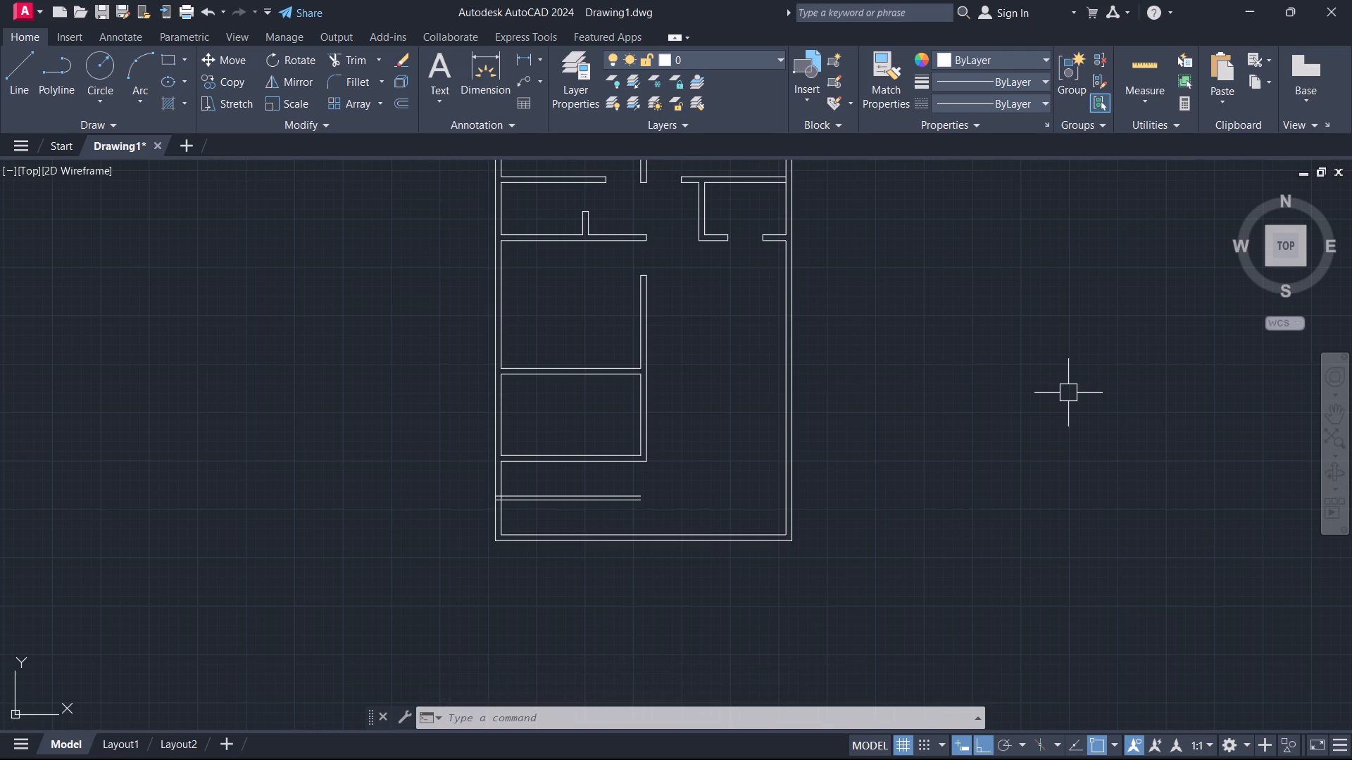
scroll(481, 460, up, 1)
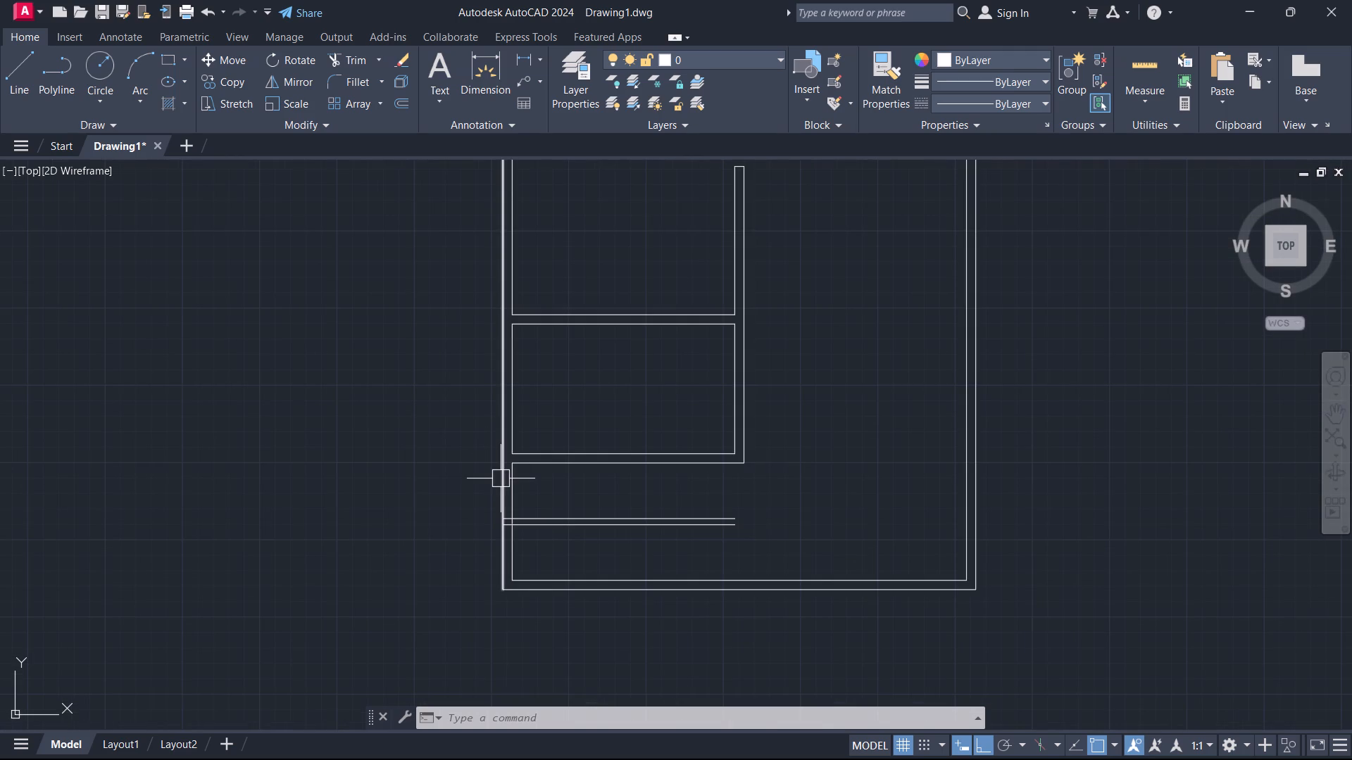
key(space)
key(space)
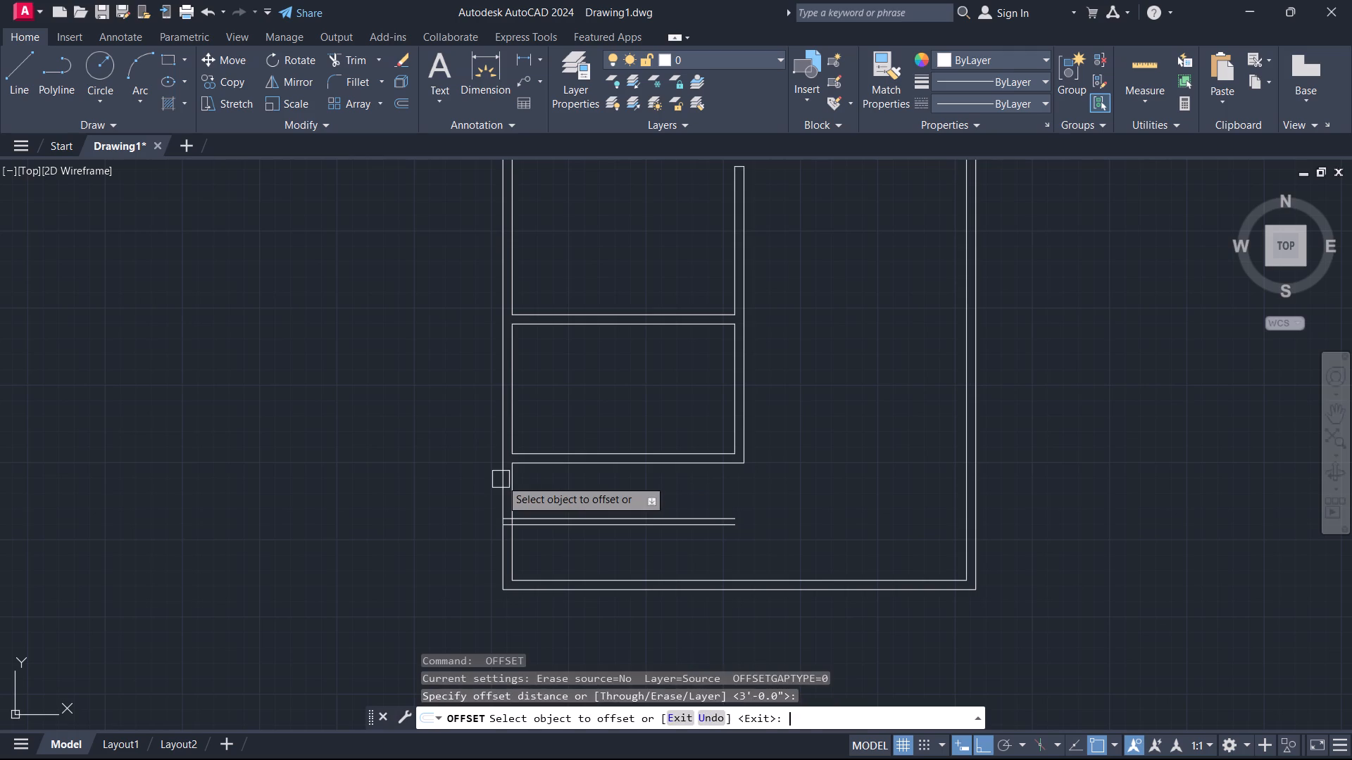
scroll(542, 462, up, 2)
click(456, 543)
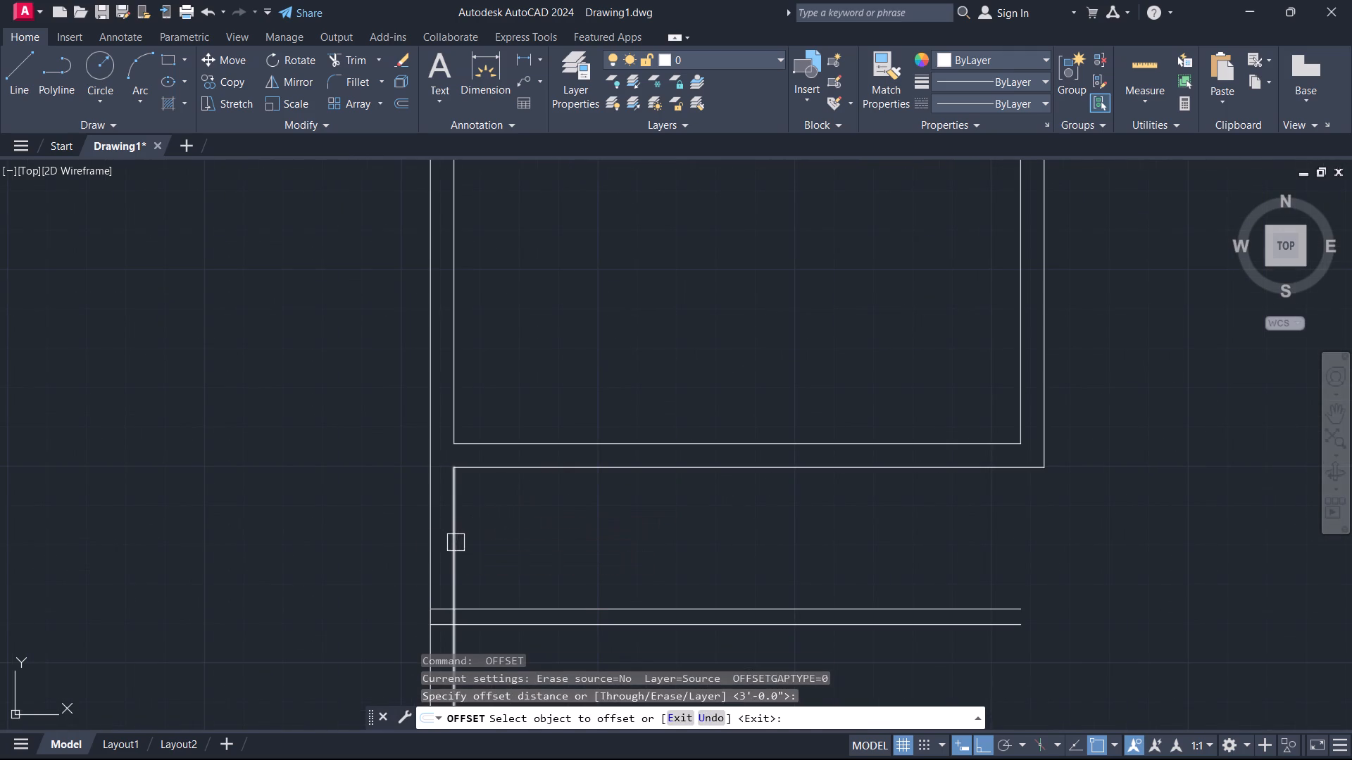
click(553, 547)
key(Escape)
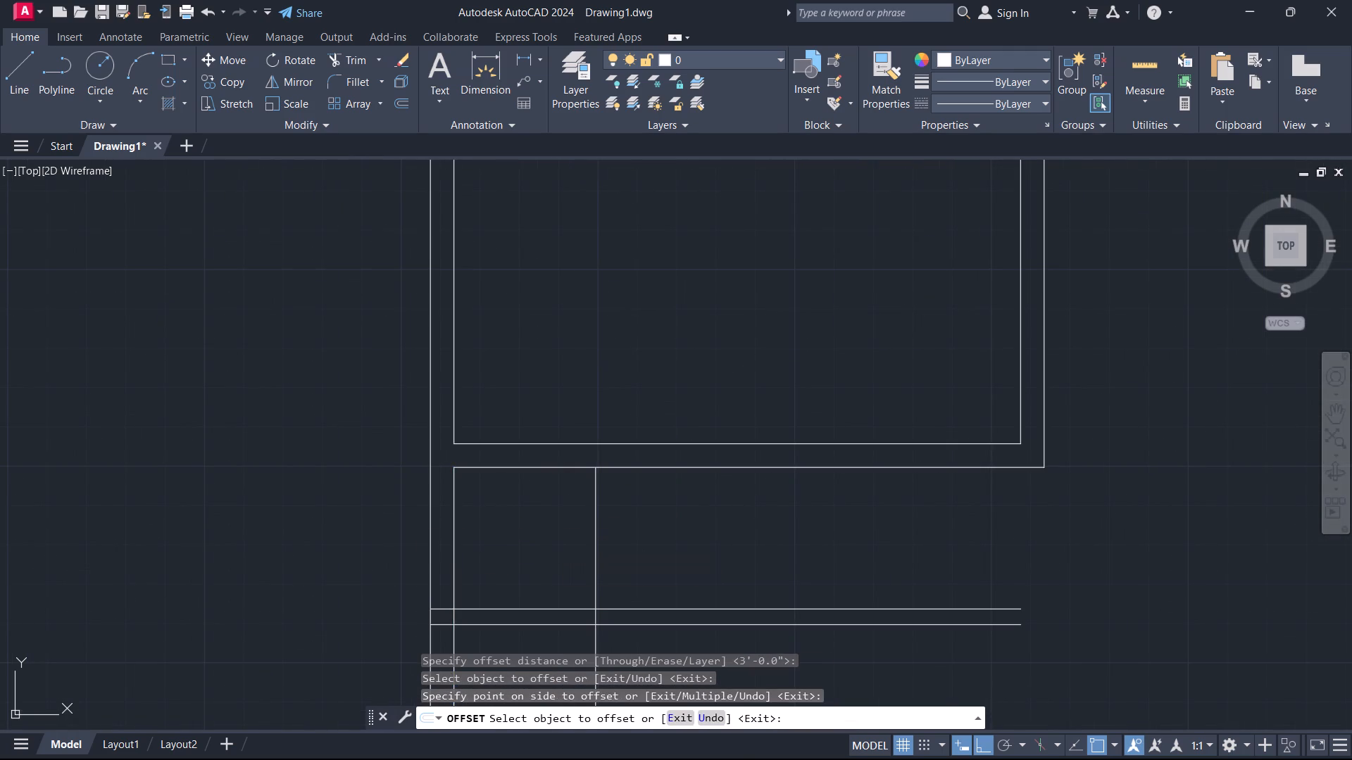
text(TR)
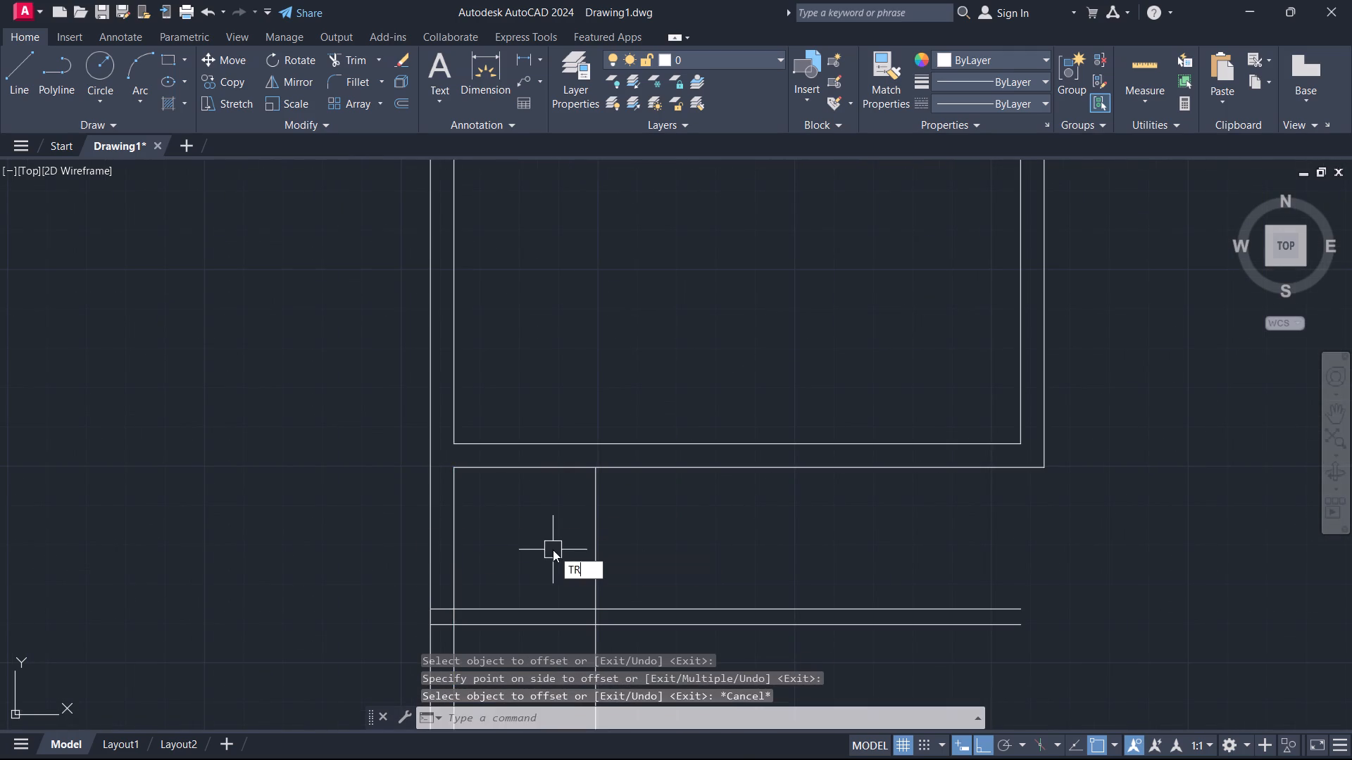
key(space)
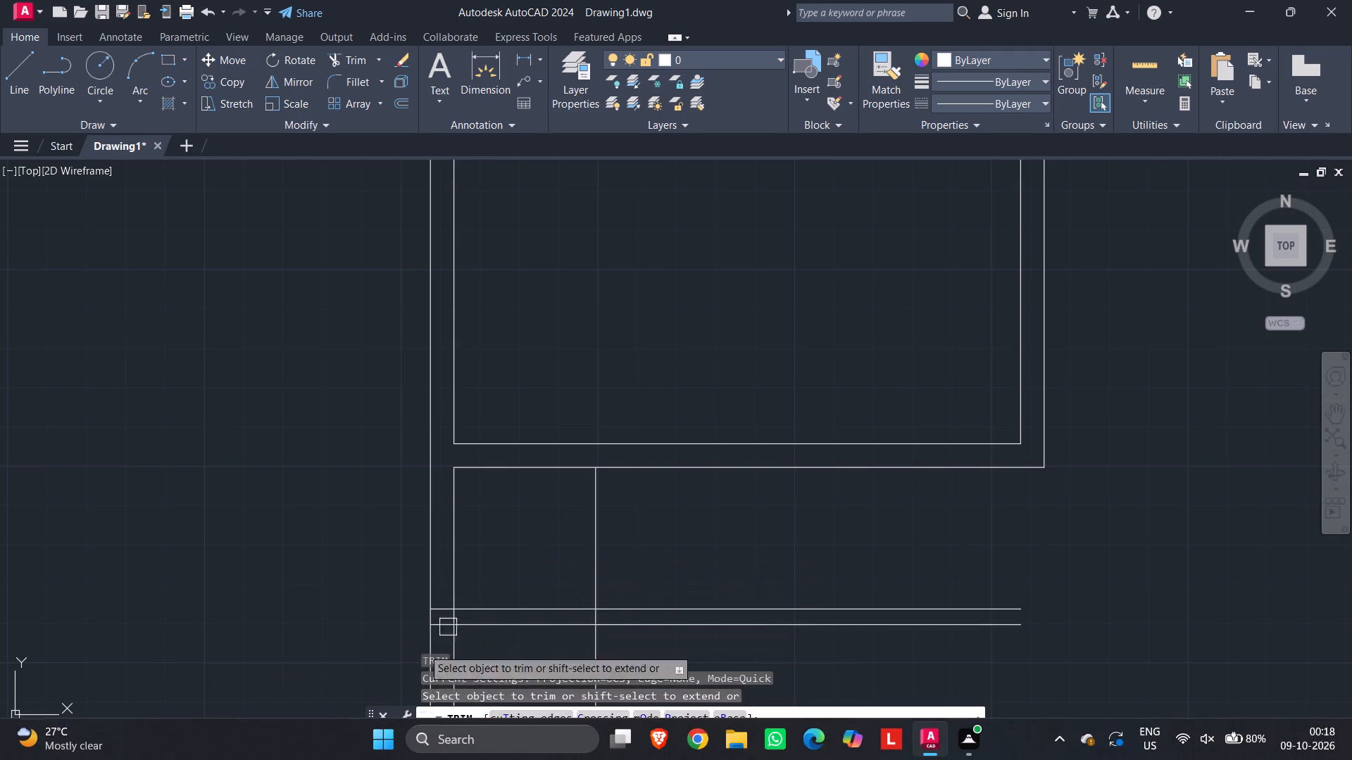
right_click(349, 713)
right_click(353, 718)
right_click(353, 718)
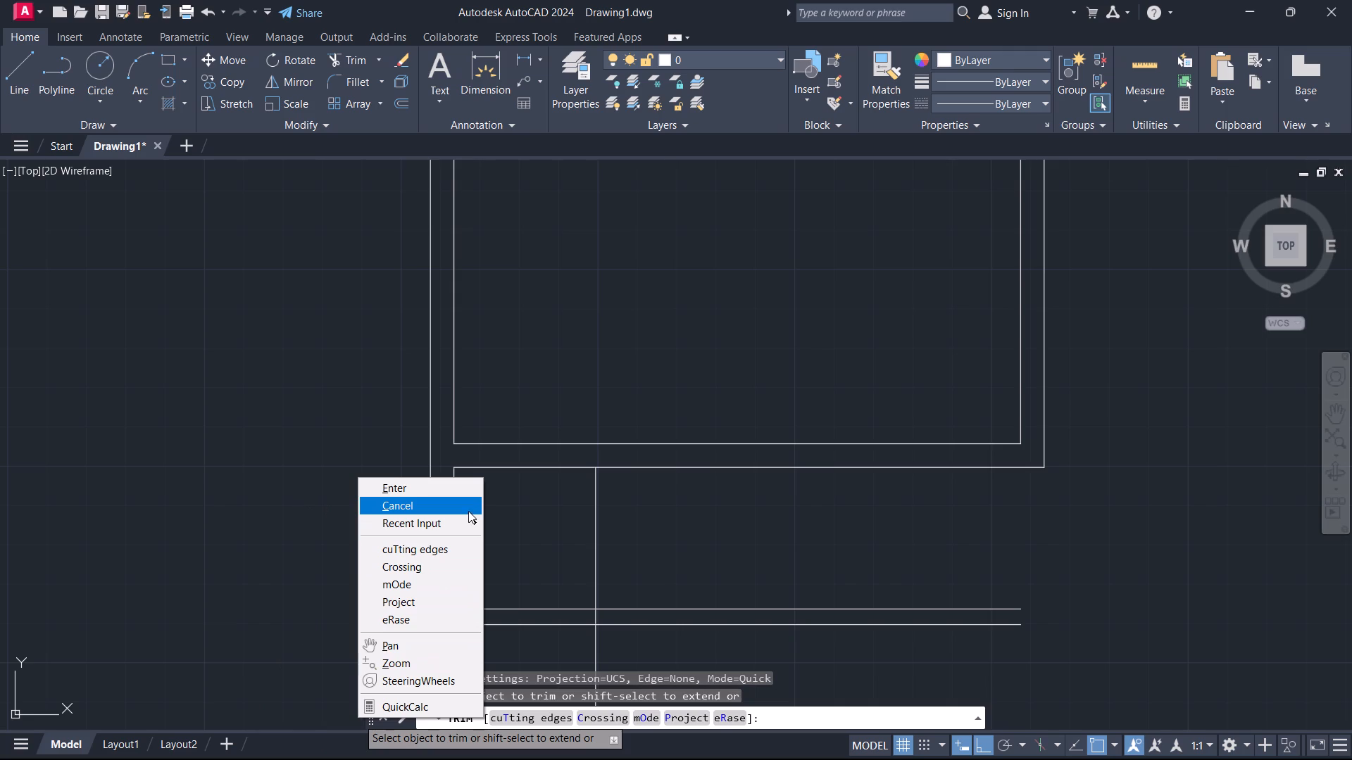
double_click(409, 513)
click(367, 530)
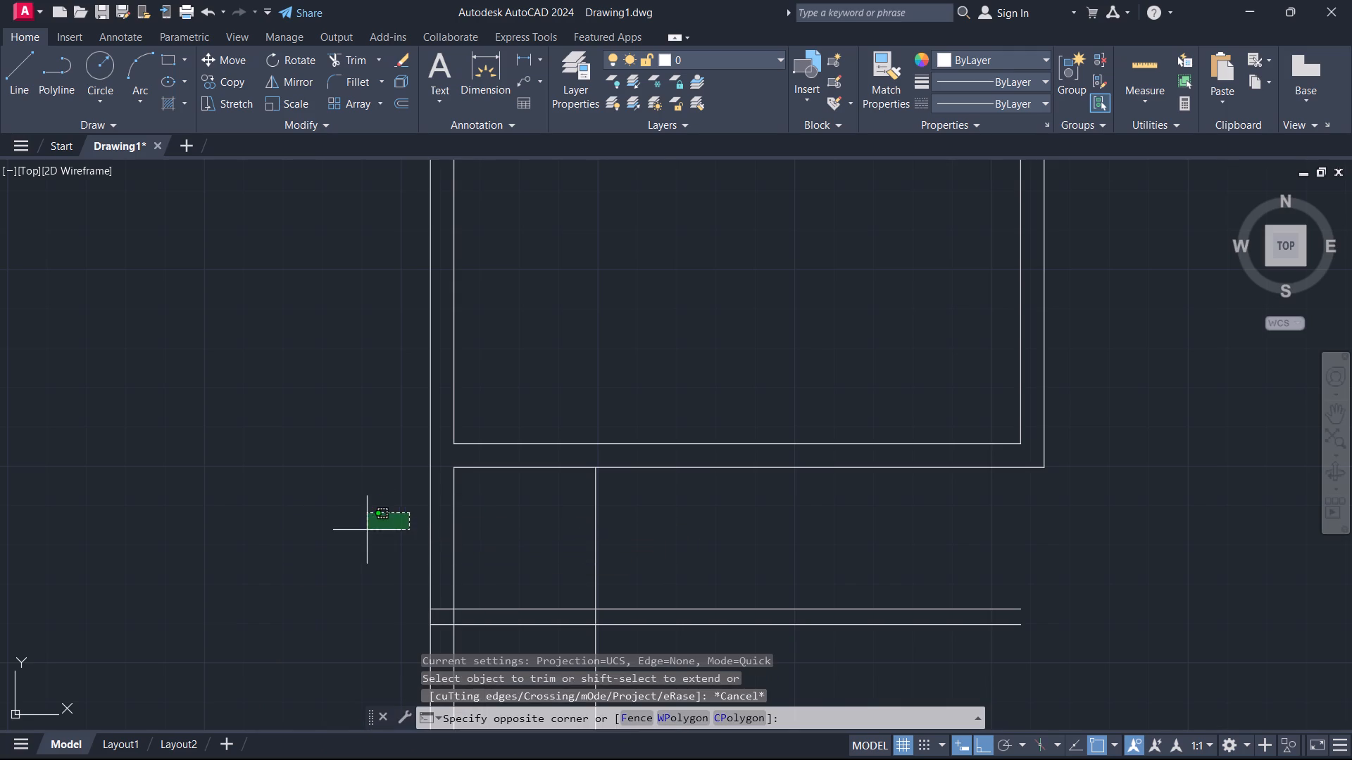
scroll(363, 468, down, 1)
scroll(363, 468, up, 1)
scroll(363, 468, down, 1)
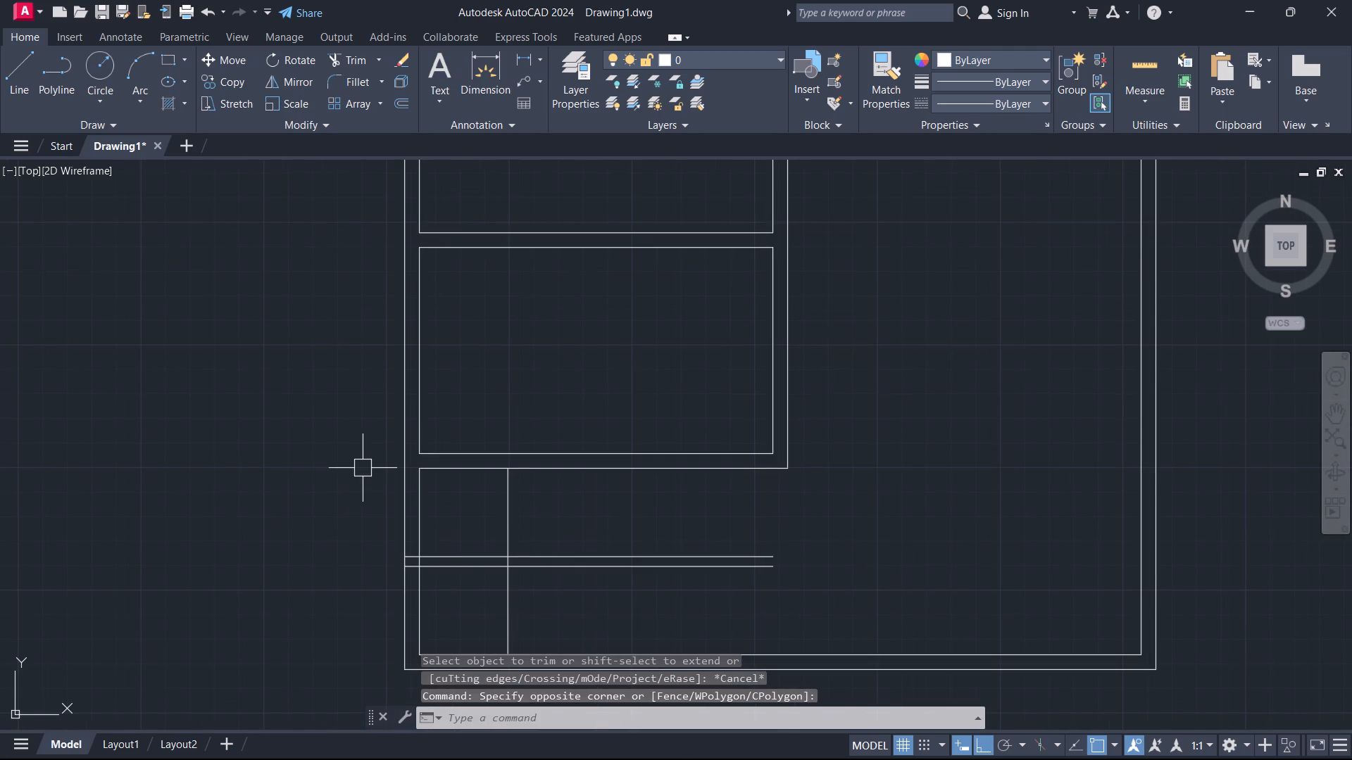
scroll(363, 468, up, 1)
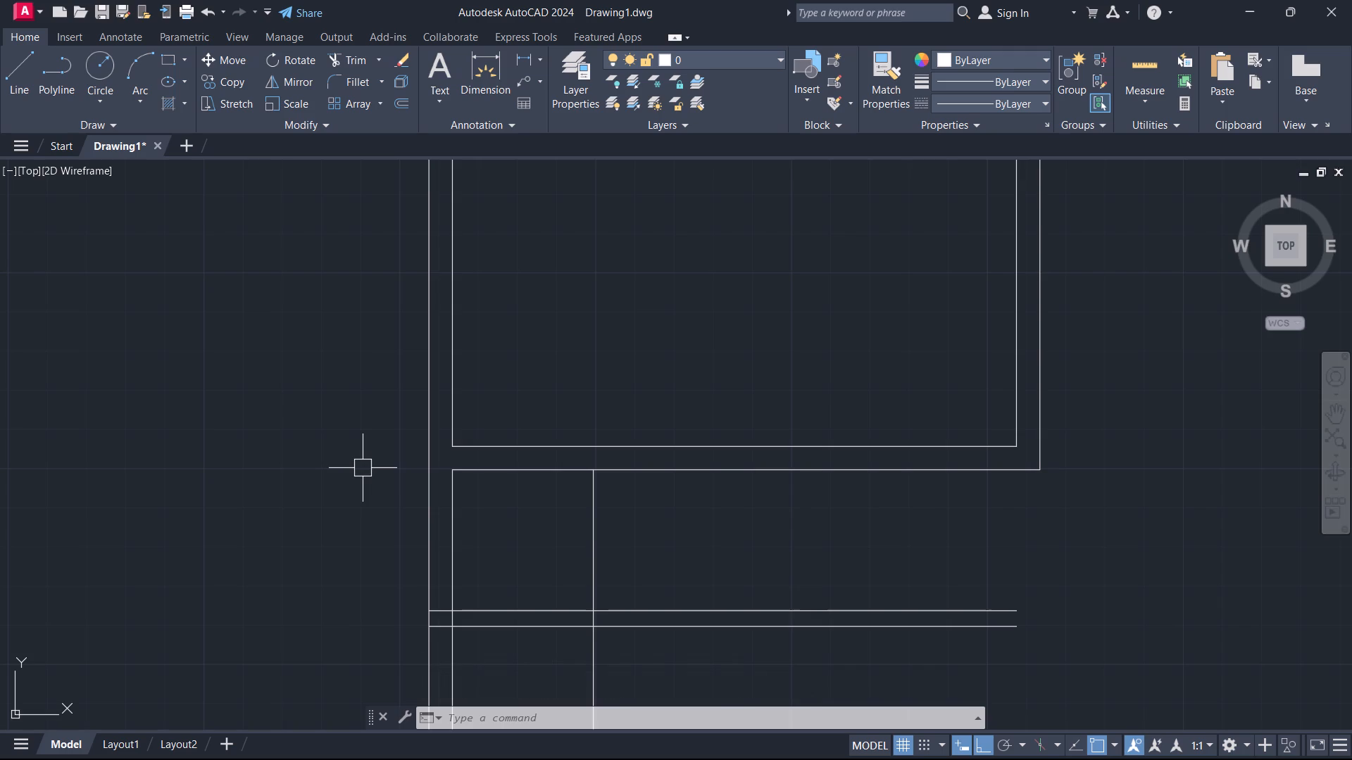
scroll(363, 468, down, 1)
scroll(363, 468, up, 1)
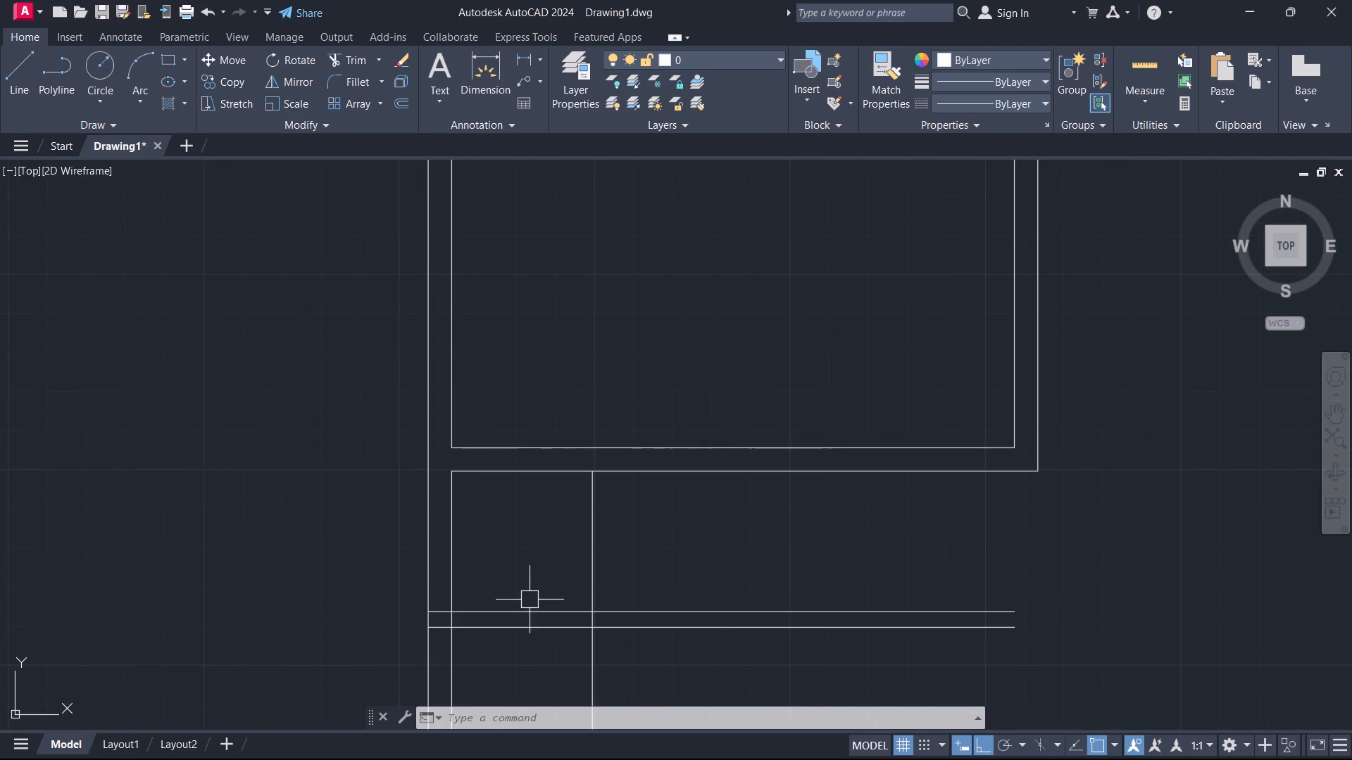
Trim the two parallel east-west lines in the southwest space from the new 3' offset line back through the west exterior wall.
text(TR)
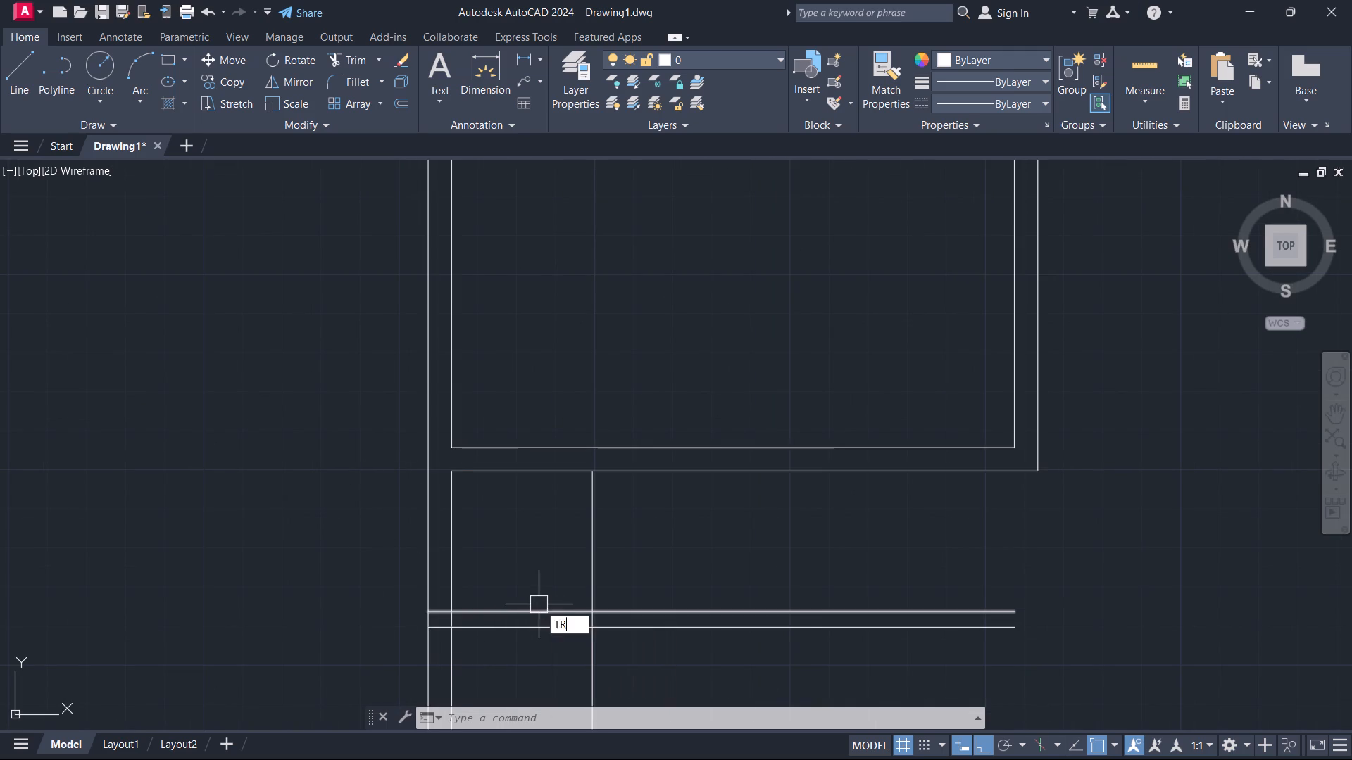
key(space)
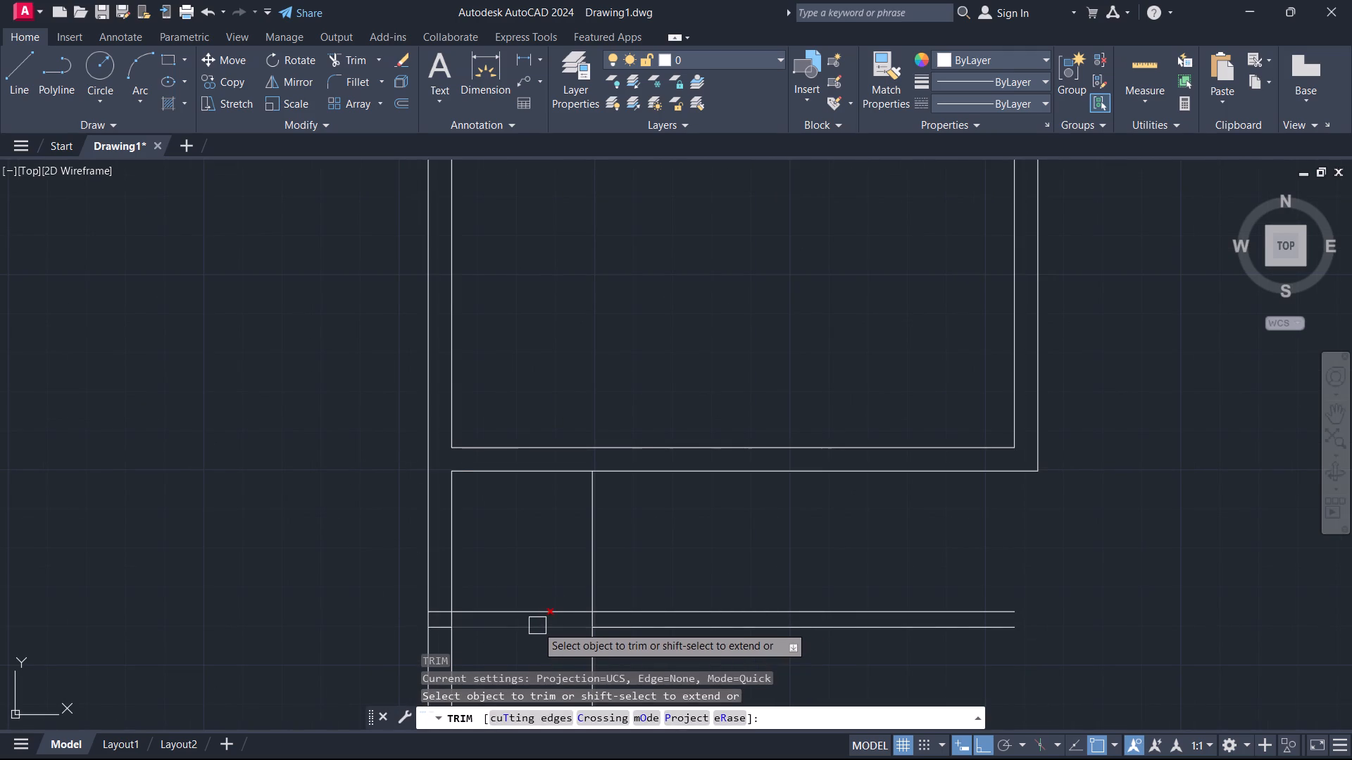
click(532, 630)
click(527, 616)
scroll(445, 630, up, 3)
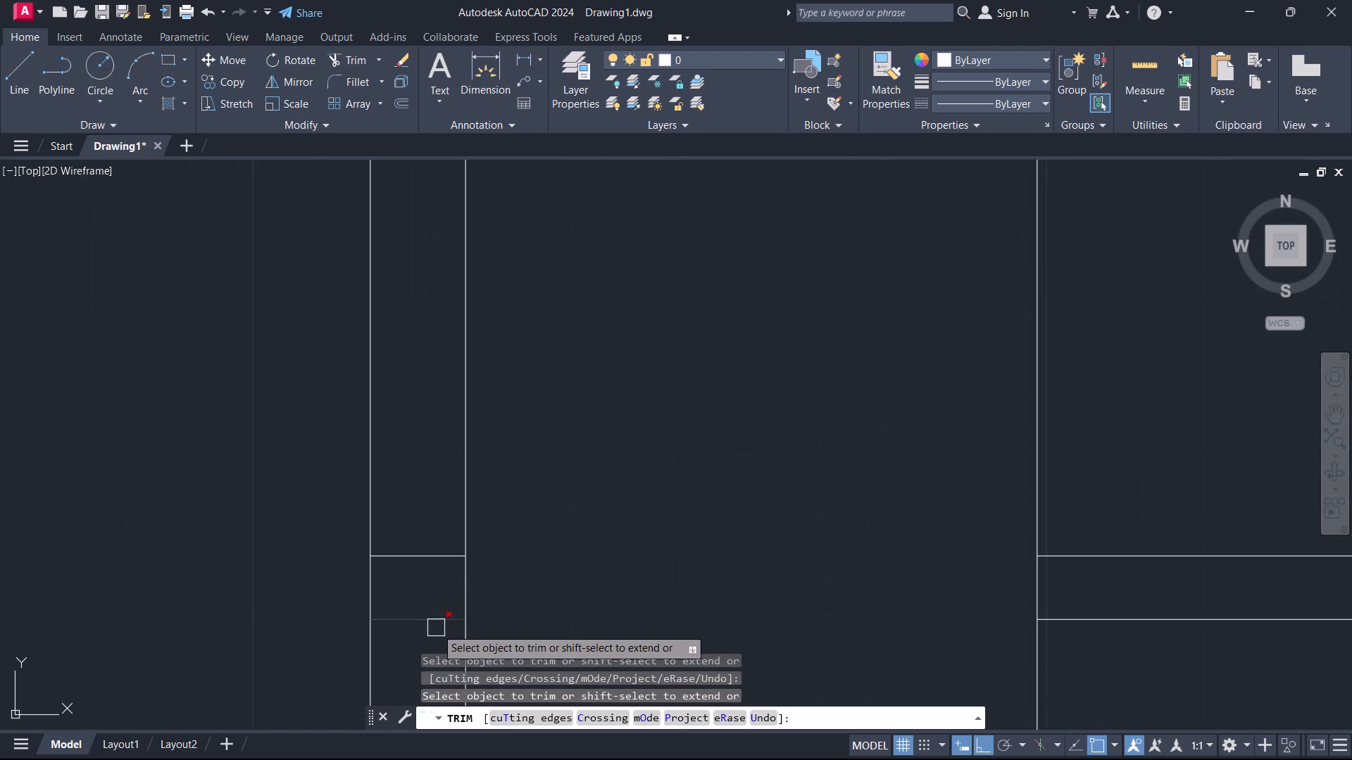
click(436, 628)
click(412, 560)
key(Escape)
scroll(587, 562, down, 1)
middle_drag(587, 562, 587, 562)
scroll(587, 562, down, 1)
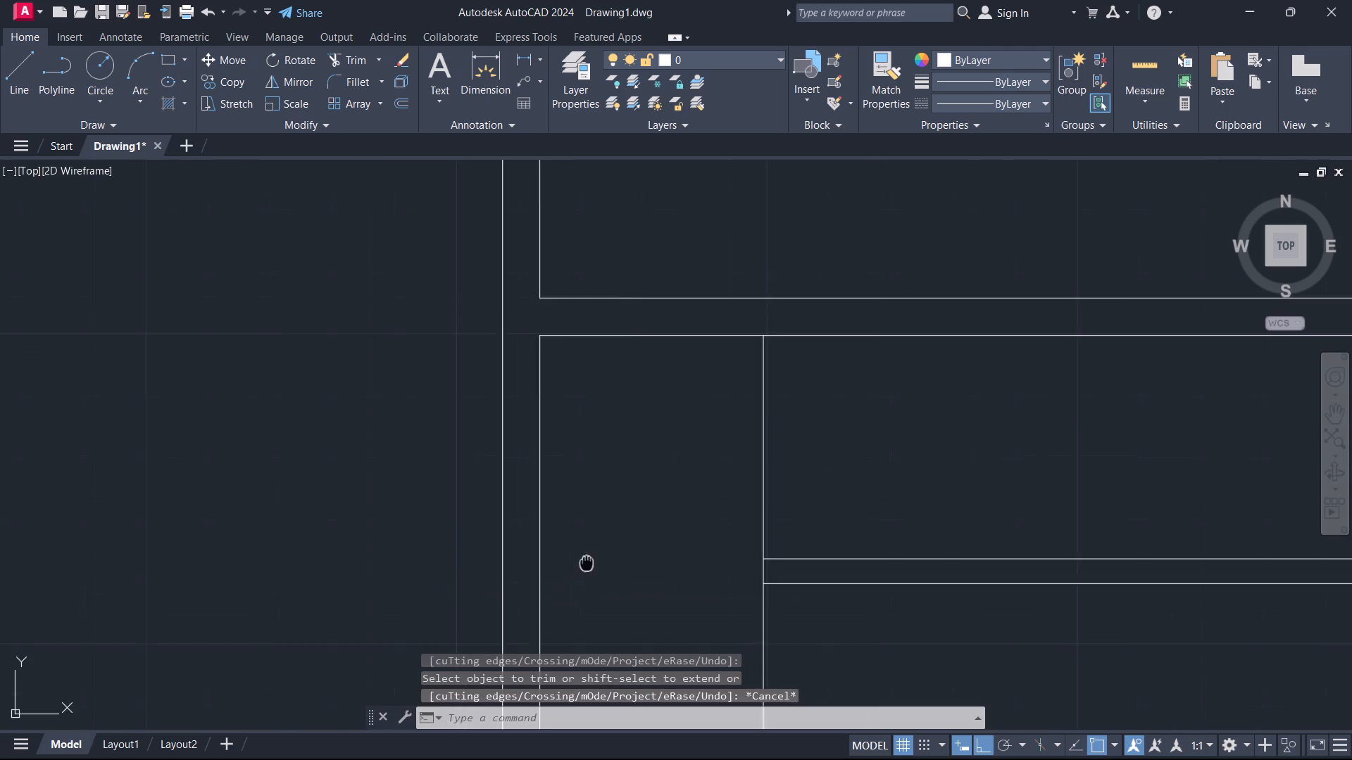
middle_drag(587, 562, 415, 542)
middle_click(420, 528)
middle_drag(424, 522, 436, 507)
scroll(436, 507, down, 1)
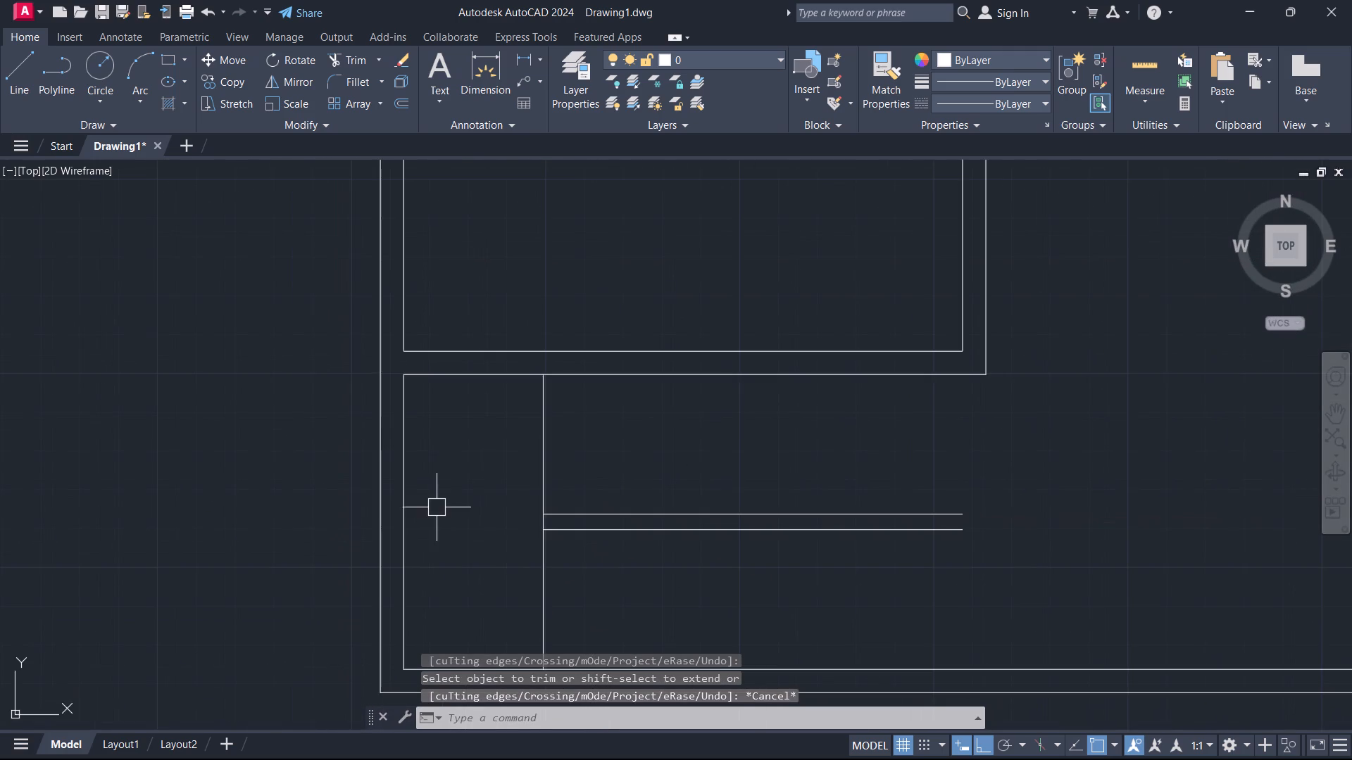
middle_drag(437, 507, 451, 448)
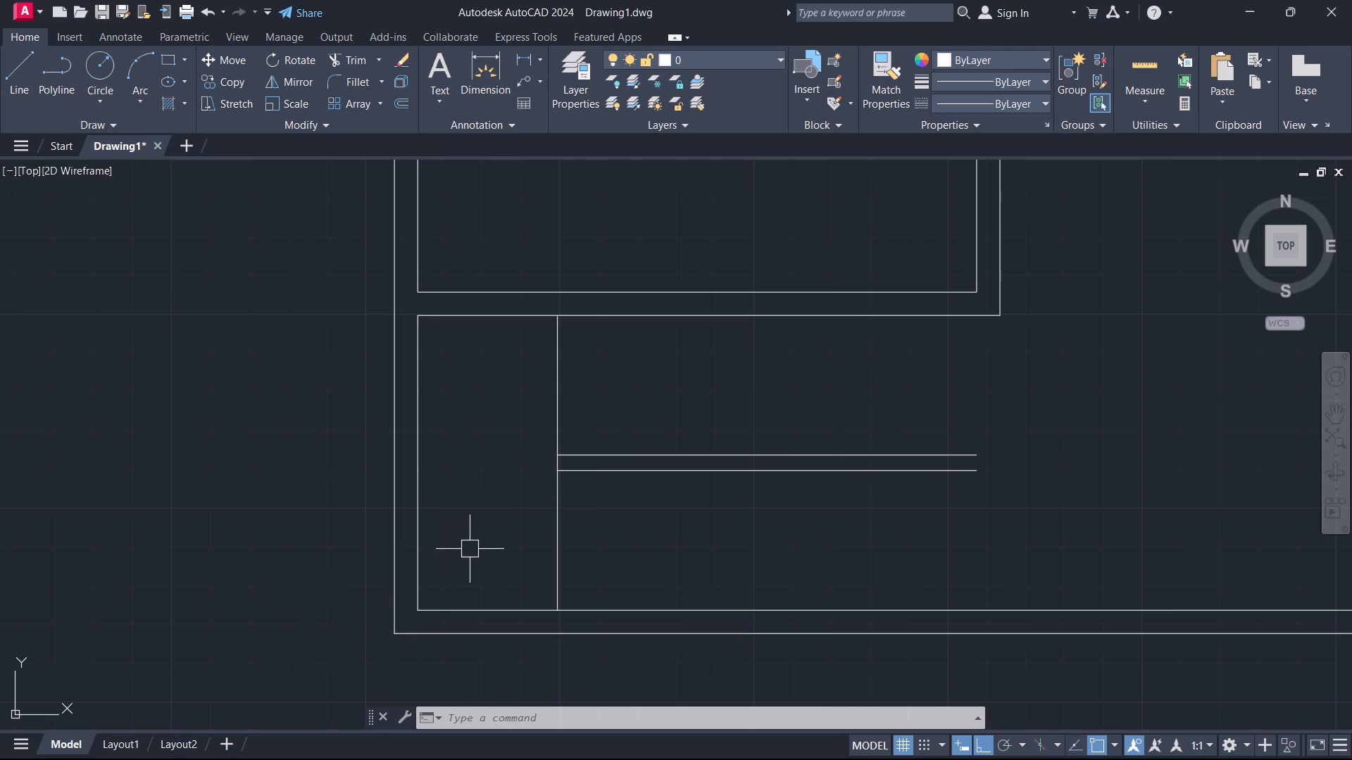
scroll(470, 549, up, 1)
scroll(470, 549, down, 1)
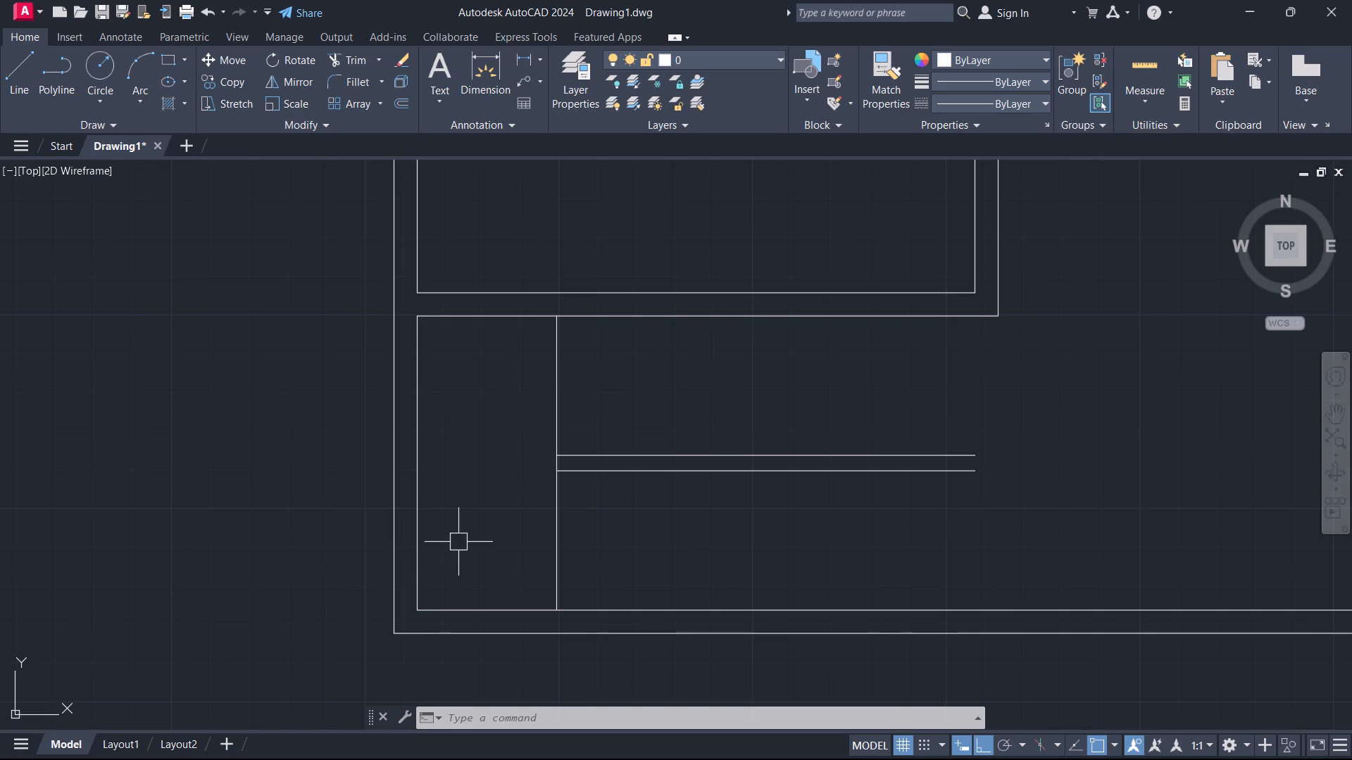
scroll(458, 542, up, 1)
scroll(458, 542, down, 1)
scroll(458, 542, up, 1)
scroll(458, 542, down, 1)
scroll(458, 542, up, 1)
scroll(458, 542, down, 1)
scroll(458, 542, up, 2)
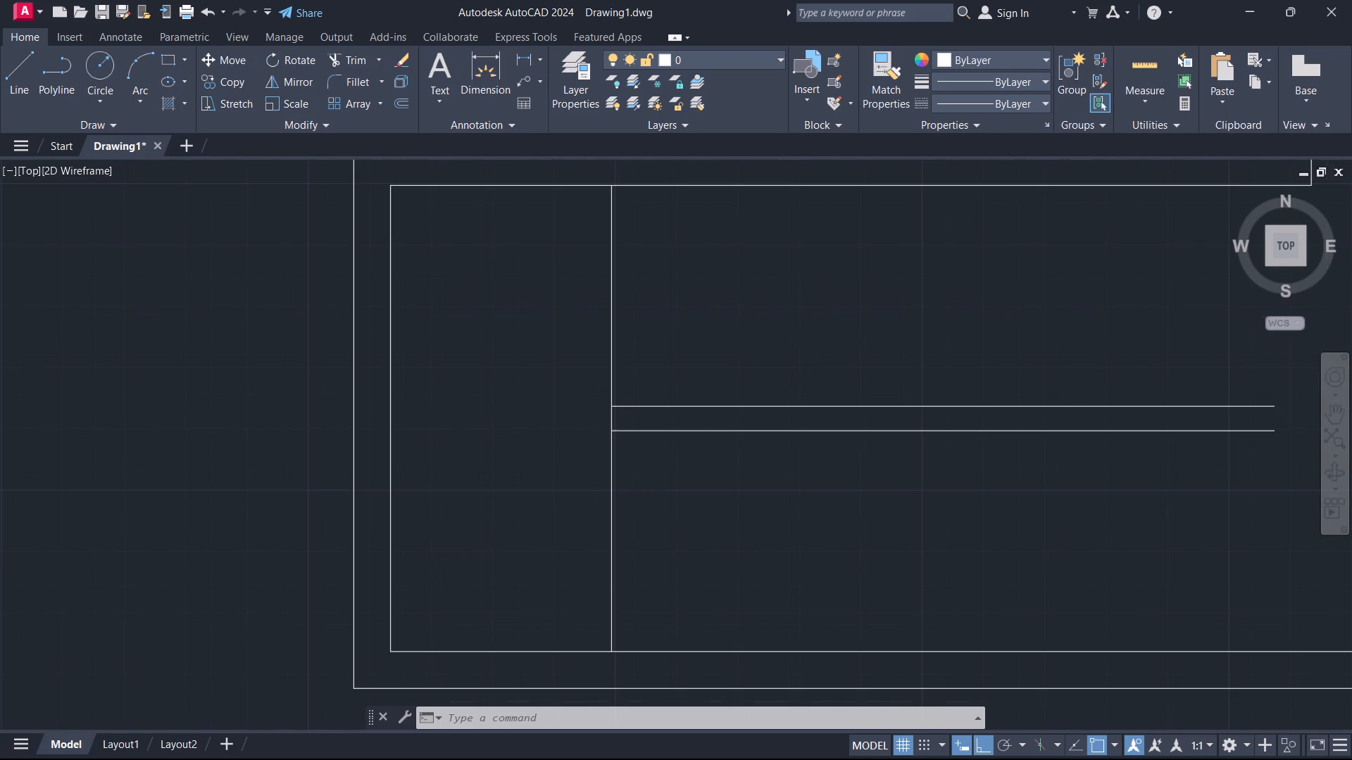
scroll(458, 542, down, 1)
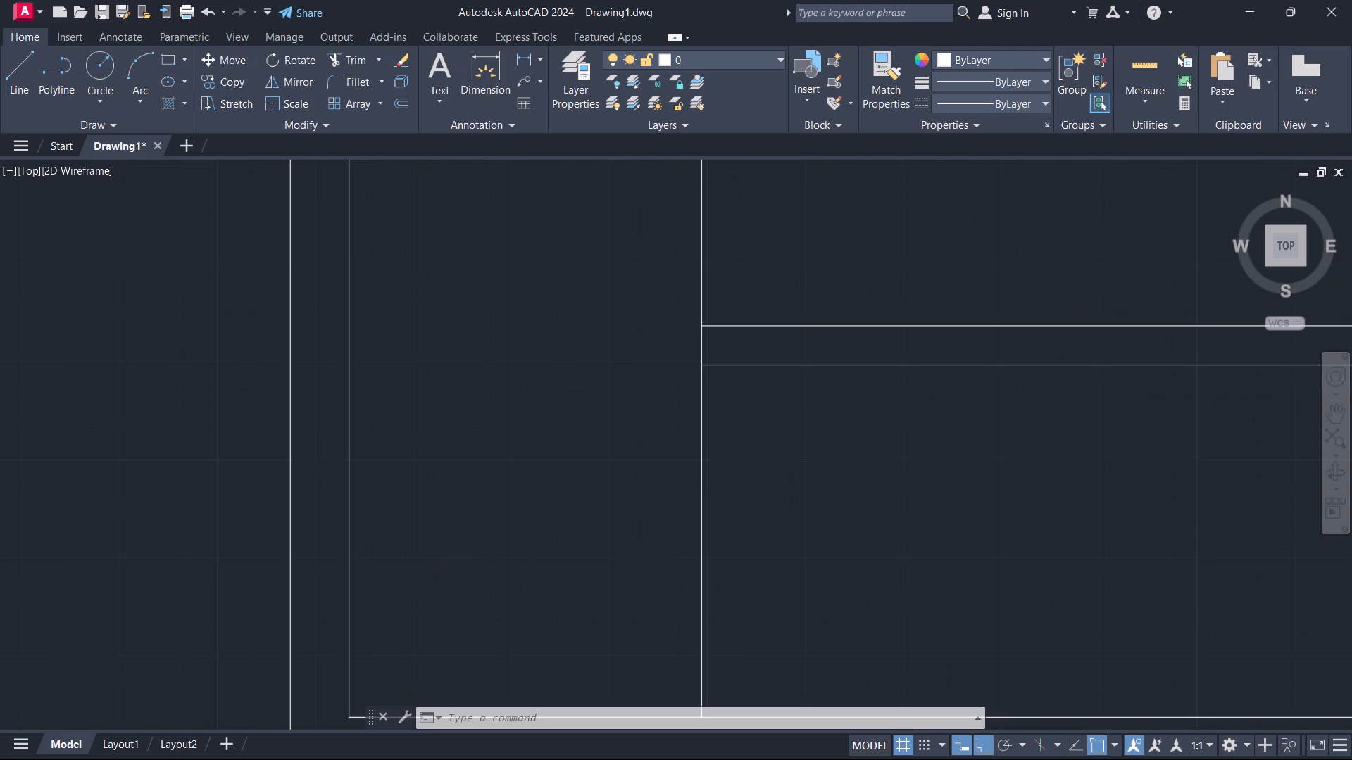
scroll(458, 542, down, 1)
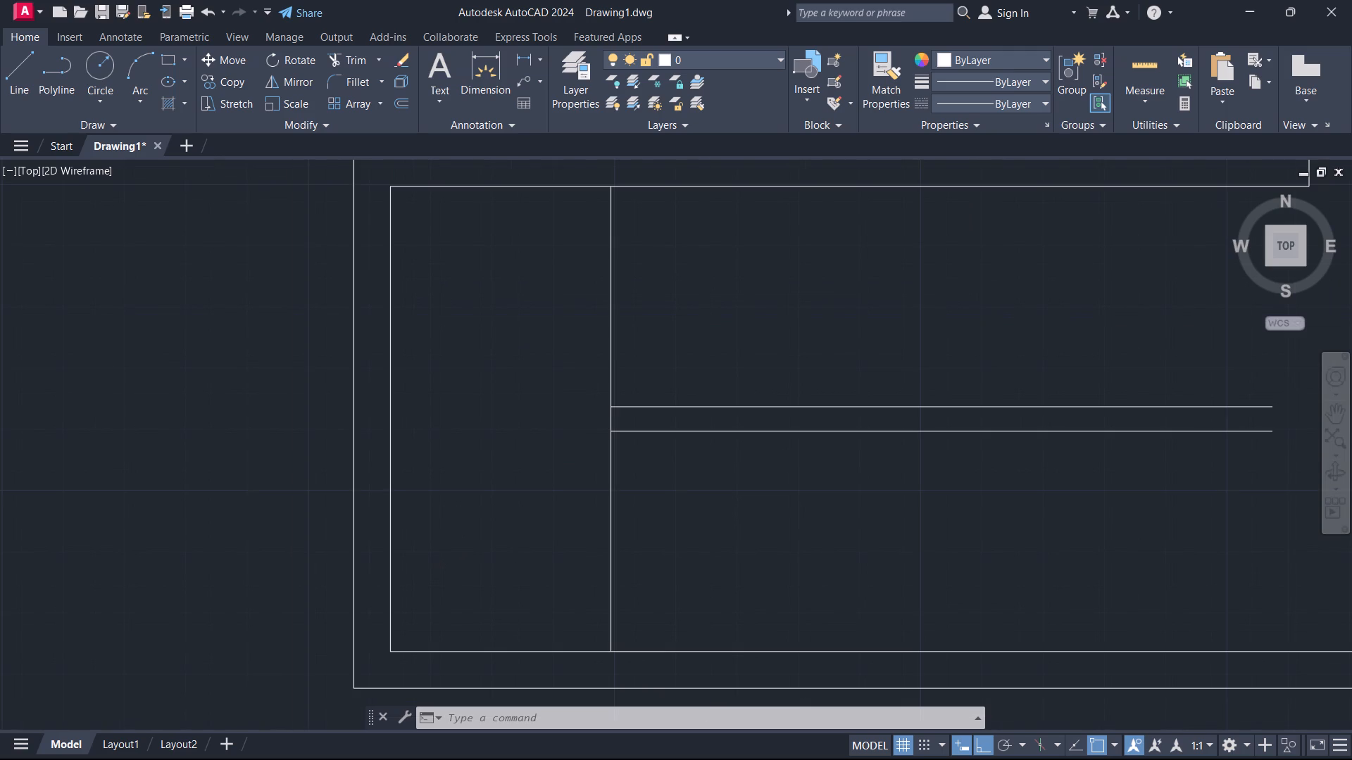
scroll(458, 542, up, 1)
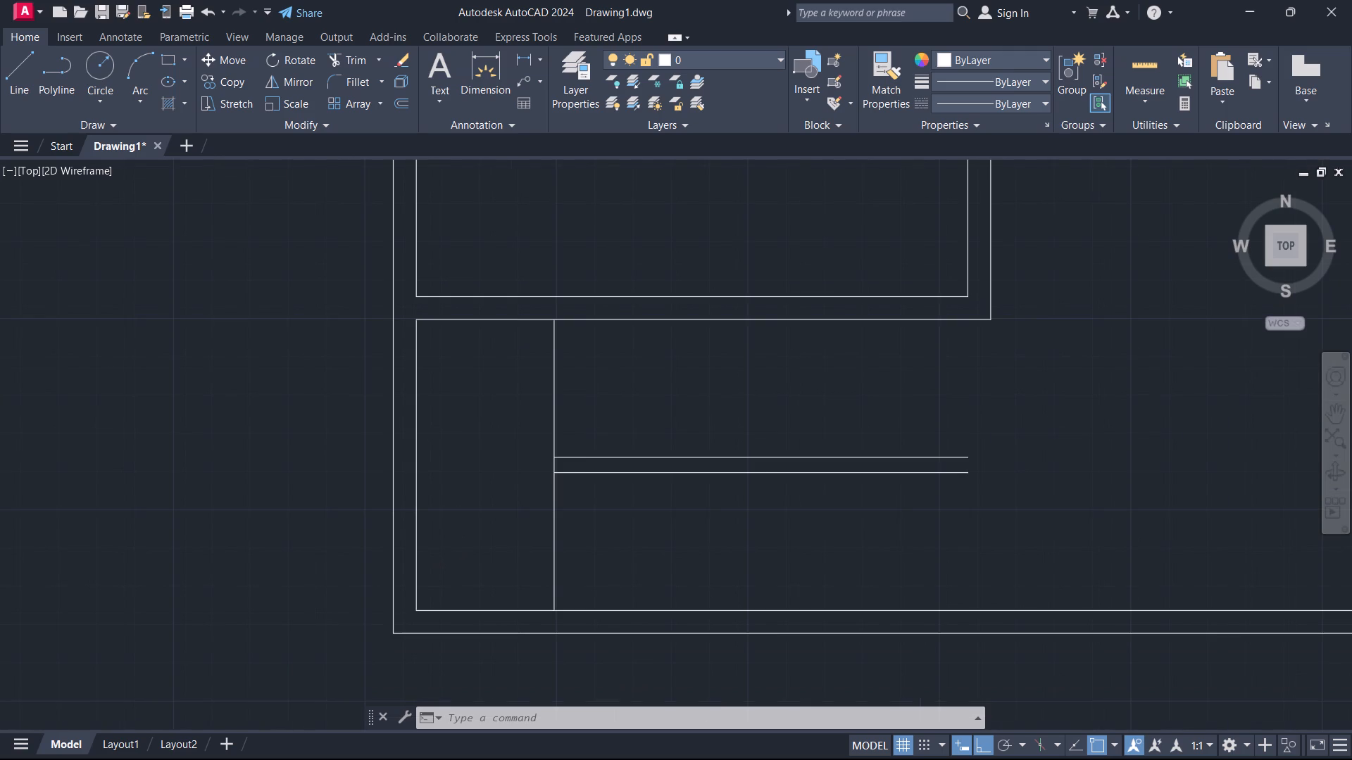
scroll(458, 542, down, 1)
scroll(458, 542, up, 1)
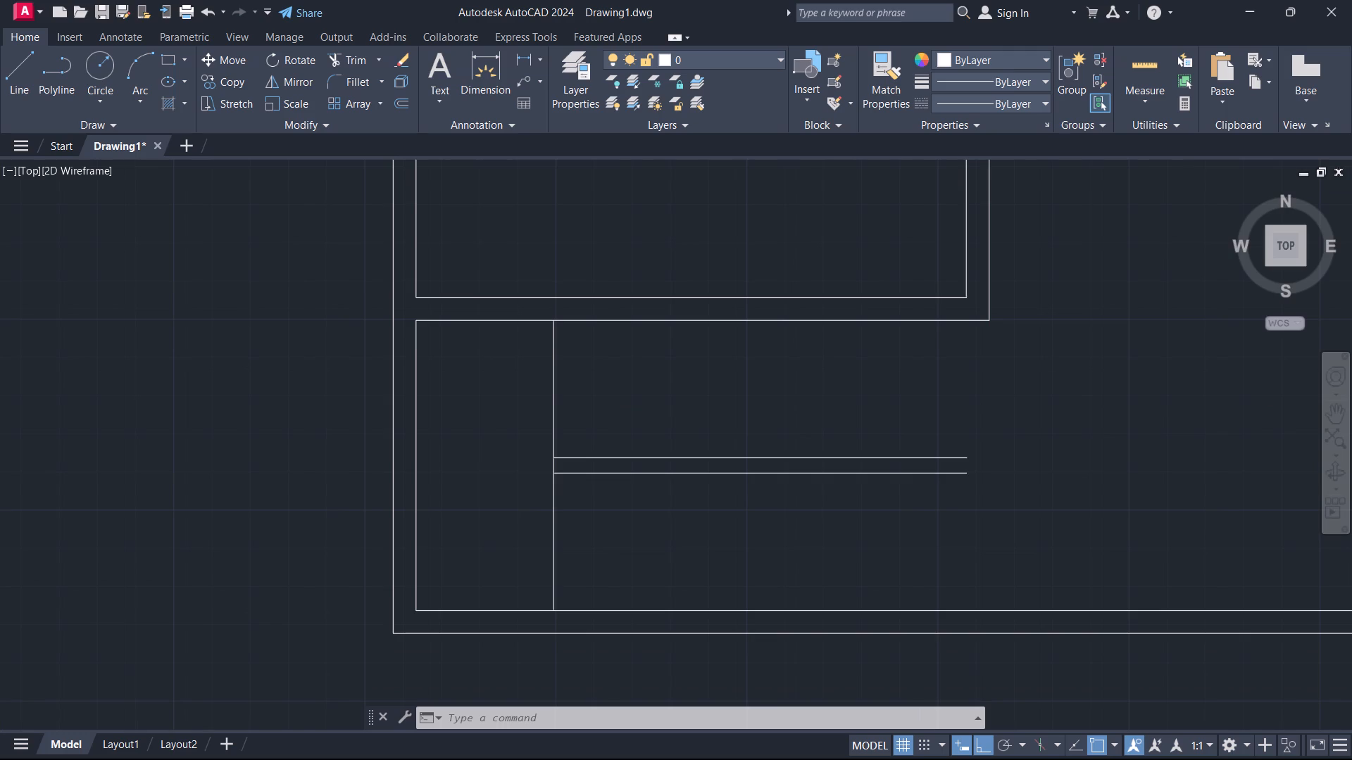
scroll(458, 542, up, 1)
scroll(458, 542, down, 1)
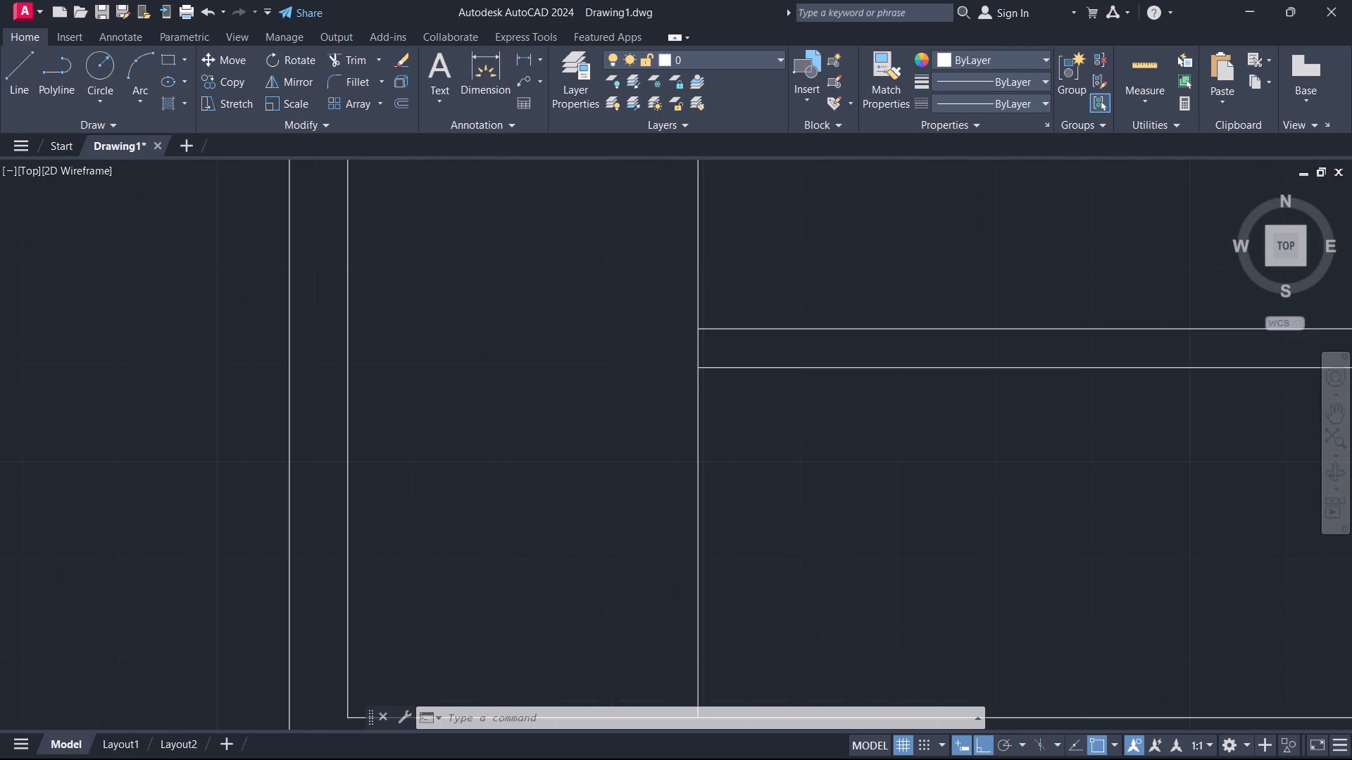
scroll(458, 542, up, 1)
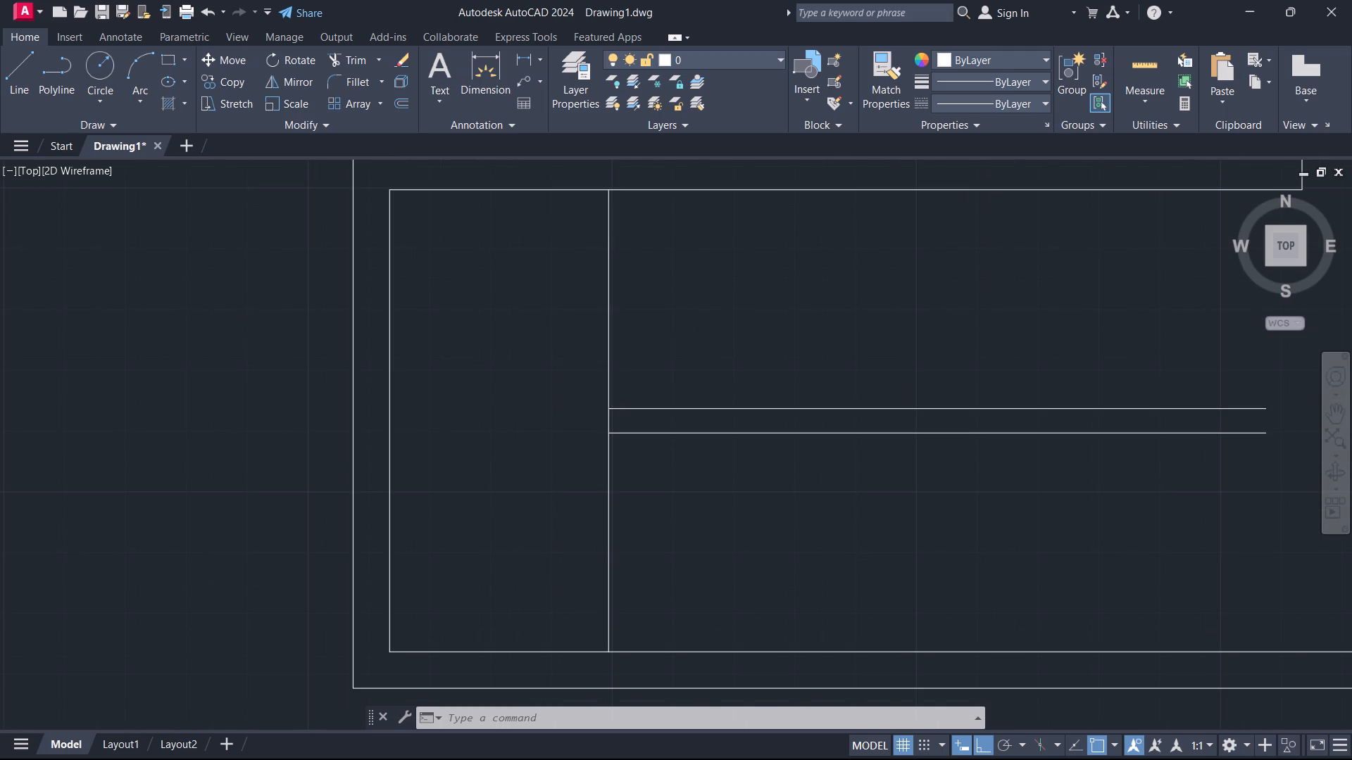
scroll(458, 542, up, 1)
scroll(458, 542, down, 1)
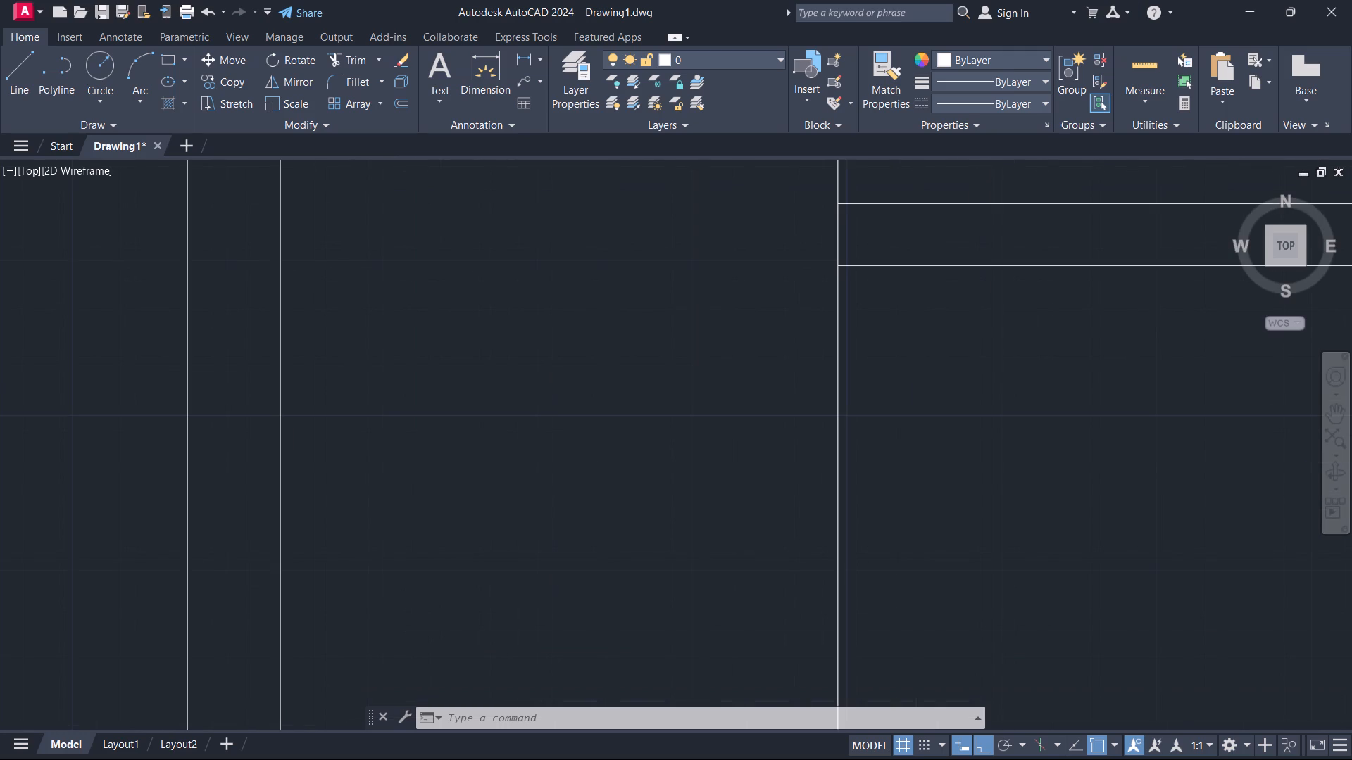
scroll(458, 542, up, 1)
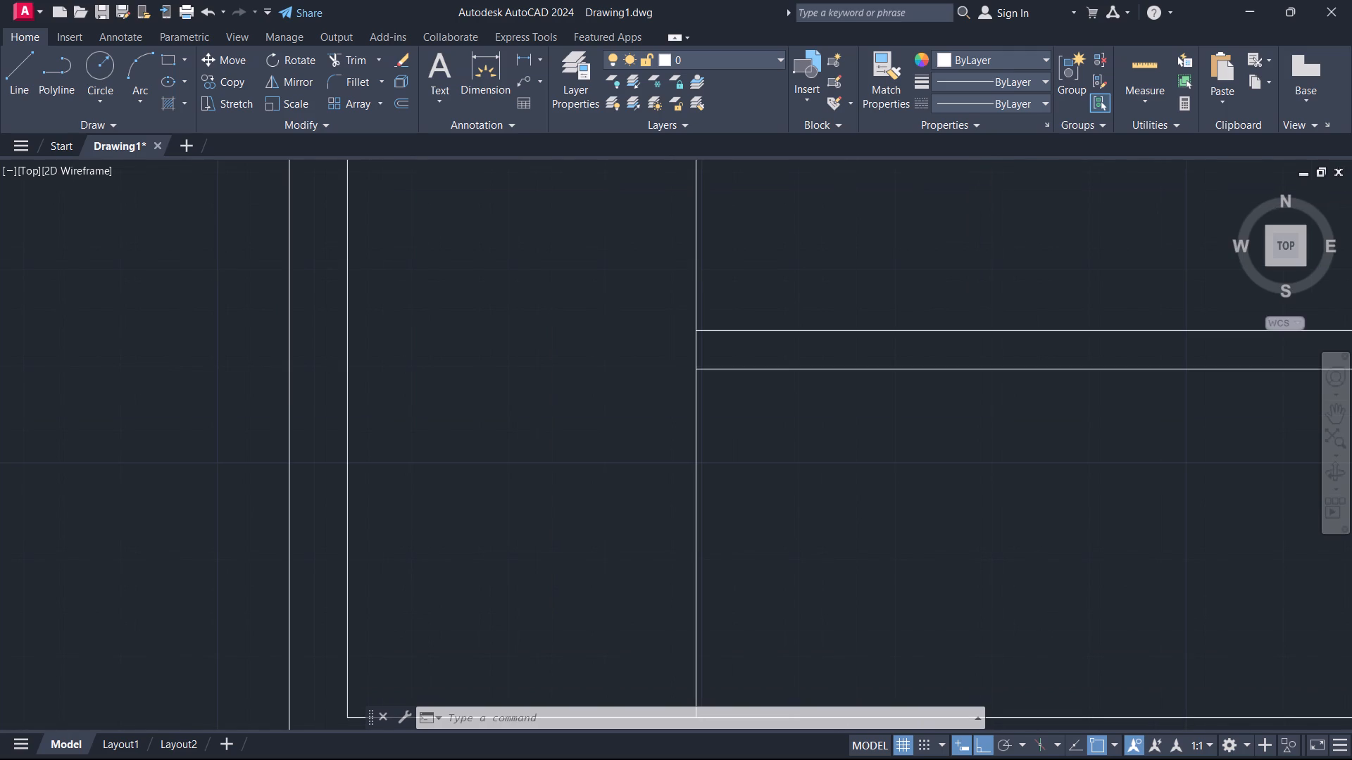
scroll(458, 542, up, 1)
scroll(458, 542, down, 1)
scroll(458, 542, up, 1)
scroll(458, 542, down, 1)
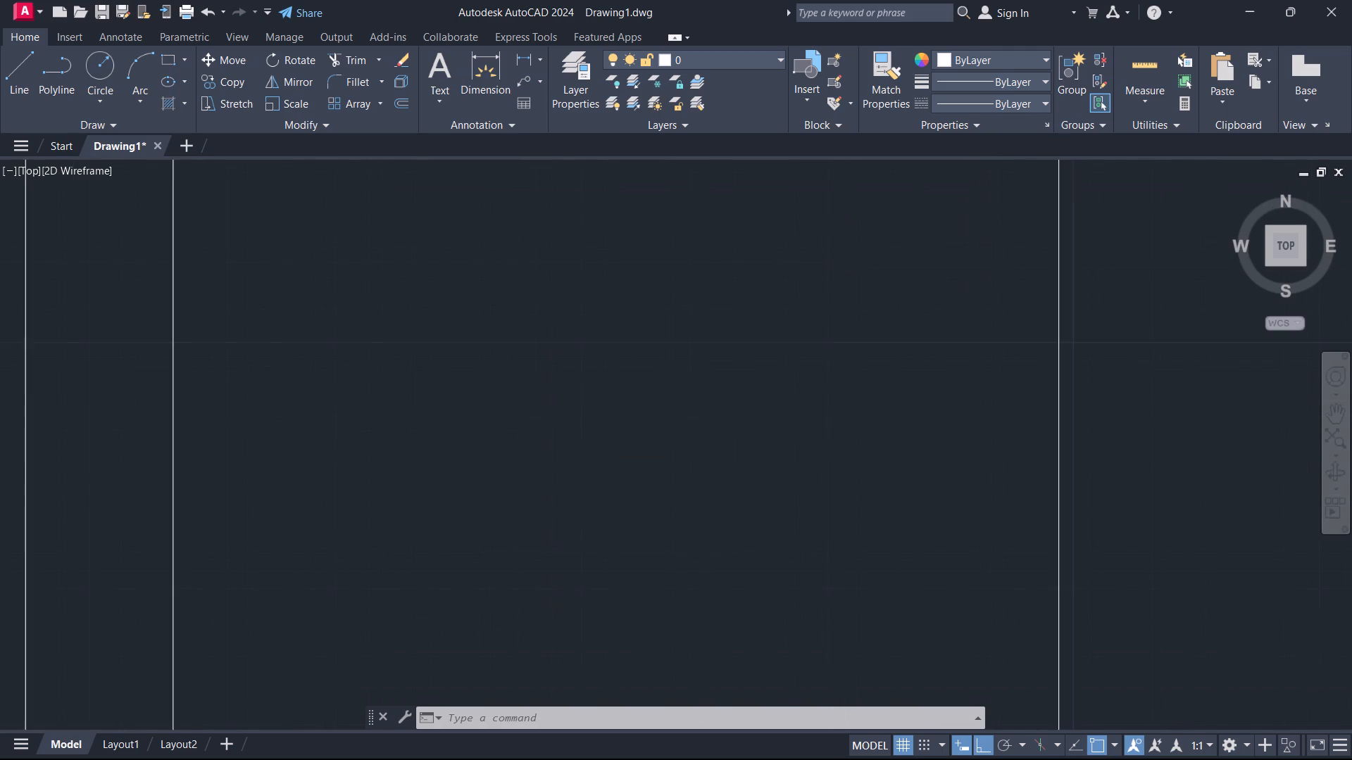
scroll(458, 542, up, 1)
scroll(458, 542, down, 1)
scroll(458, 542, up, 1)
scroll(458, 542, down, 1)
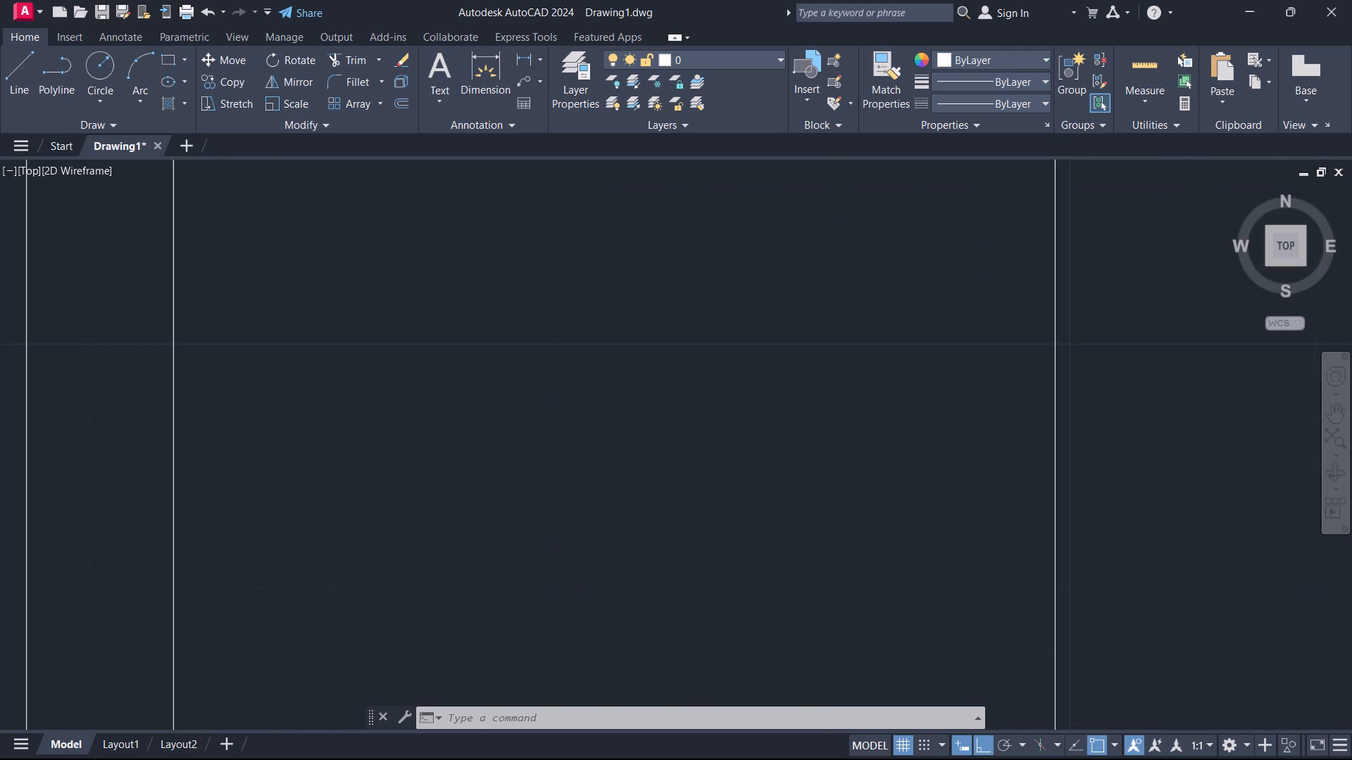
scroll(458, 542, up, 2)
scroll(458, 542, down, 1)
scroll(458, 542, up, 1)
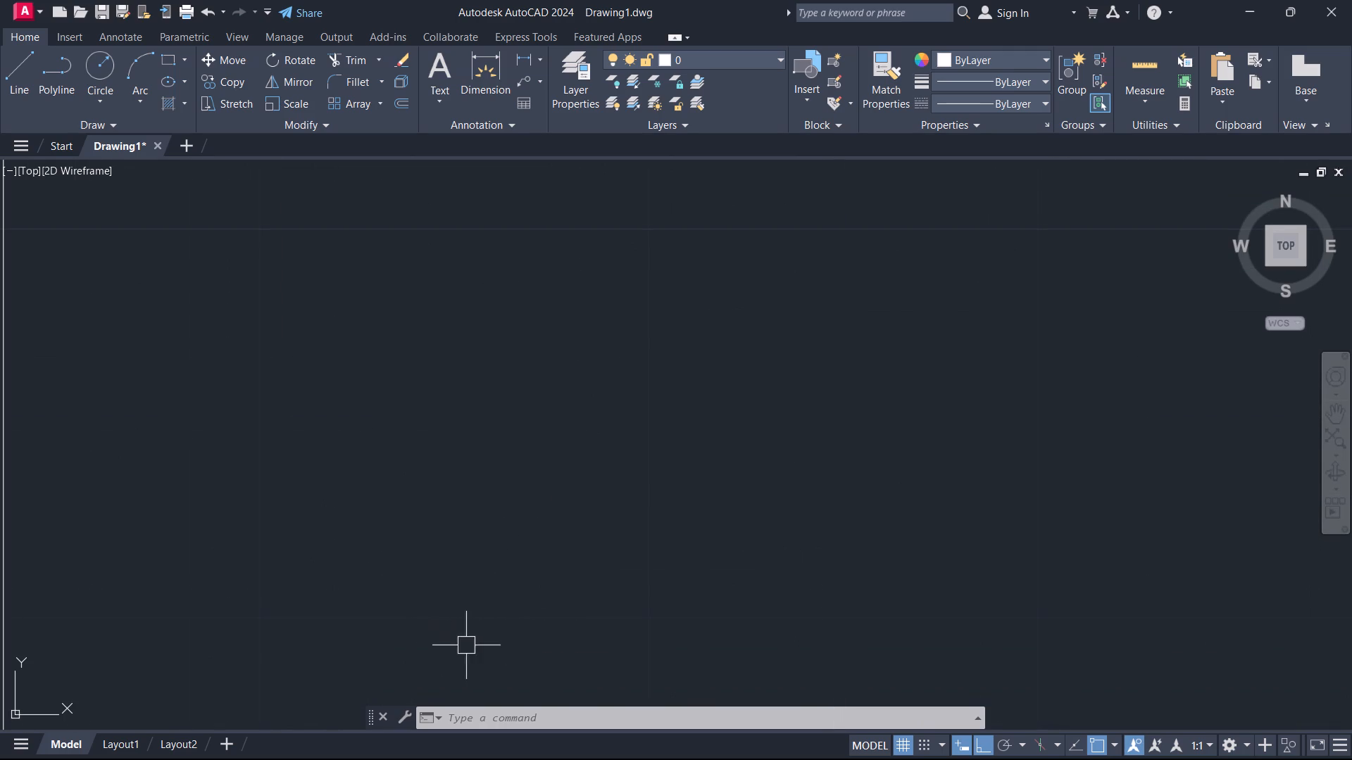
Offset the 3' landing line 10" to the east six times in succession to lay out the first stair treads.
scroll(501, 604, down, 4)
scroll(564, 582, down, 1)
middle_drag(564, 581, 458, 580)
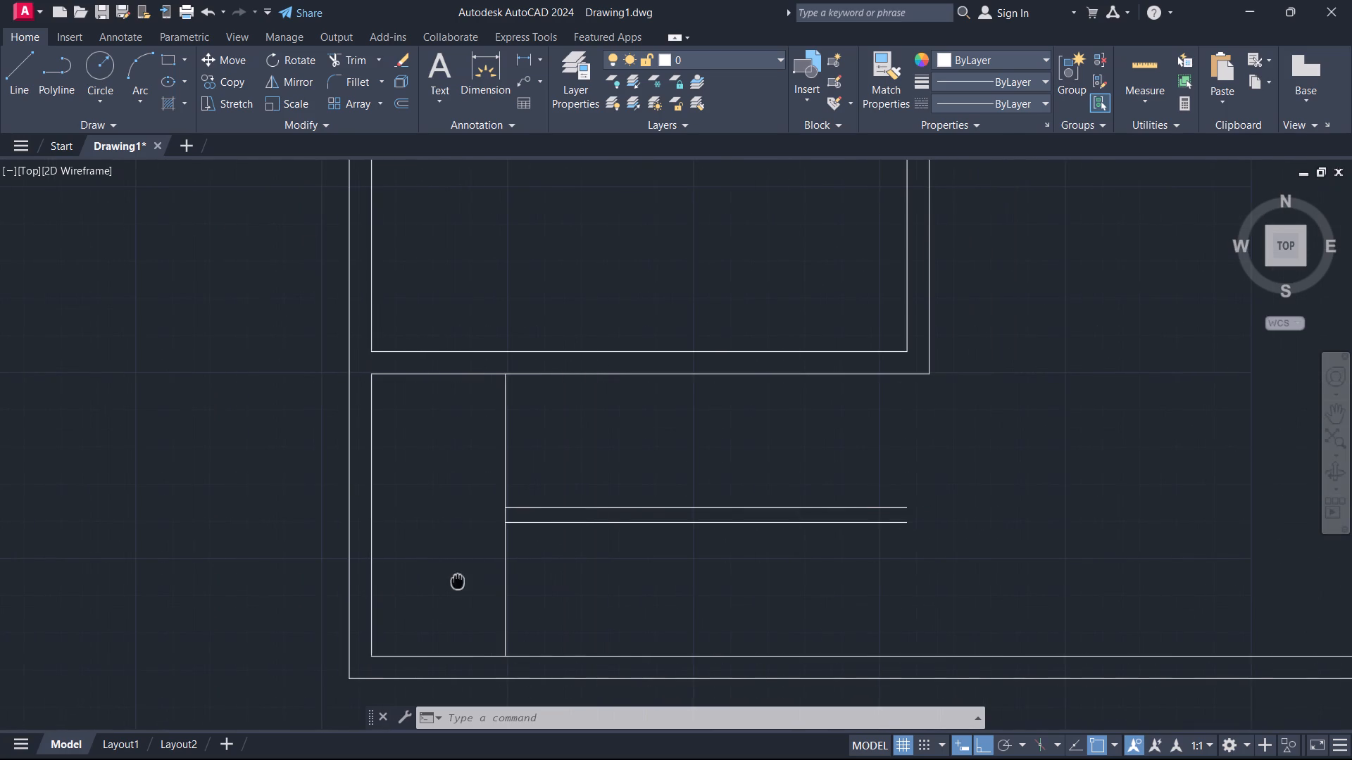
middle_drag(458, 580, 457, 580)
text(O)
key(space)
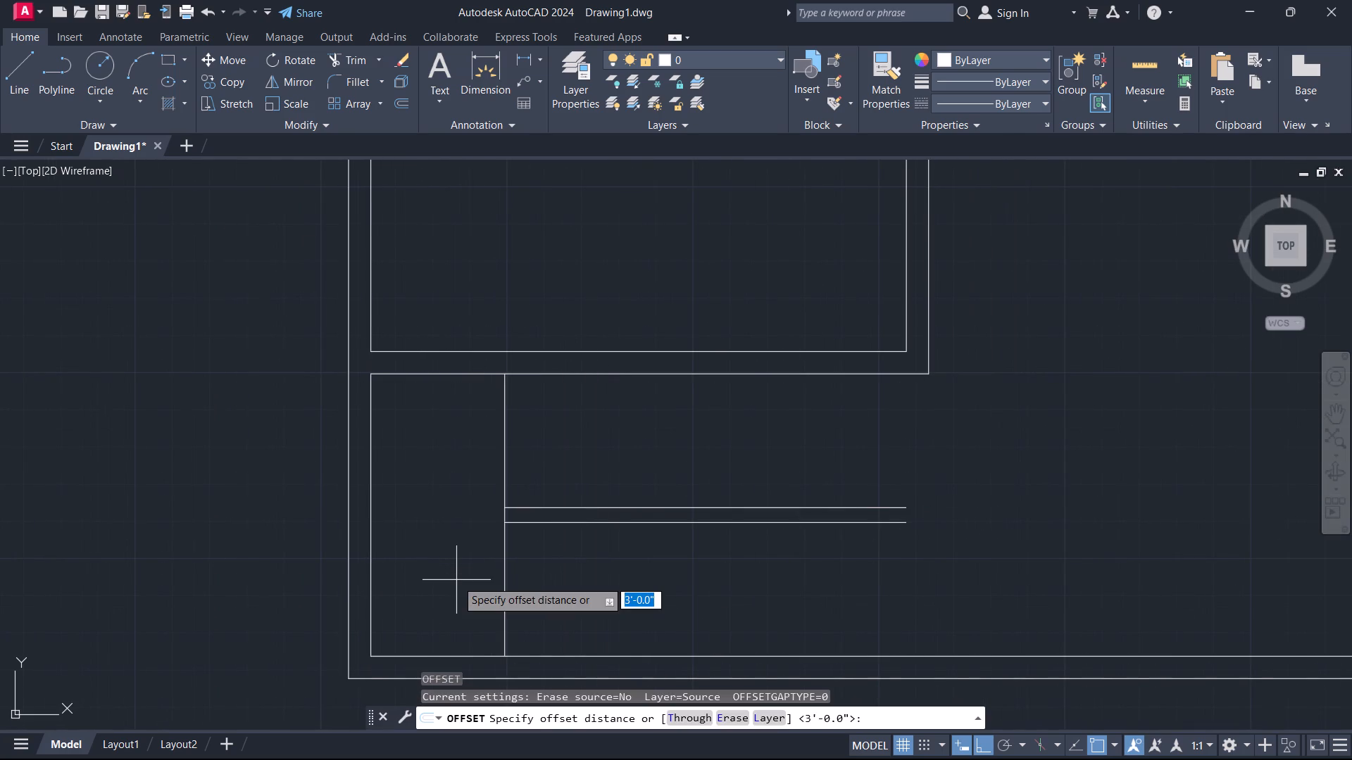
text(10)
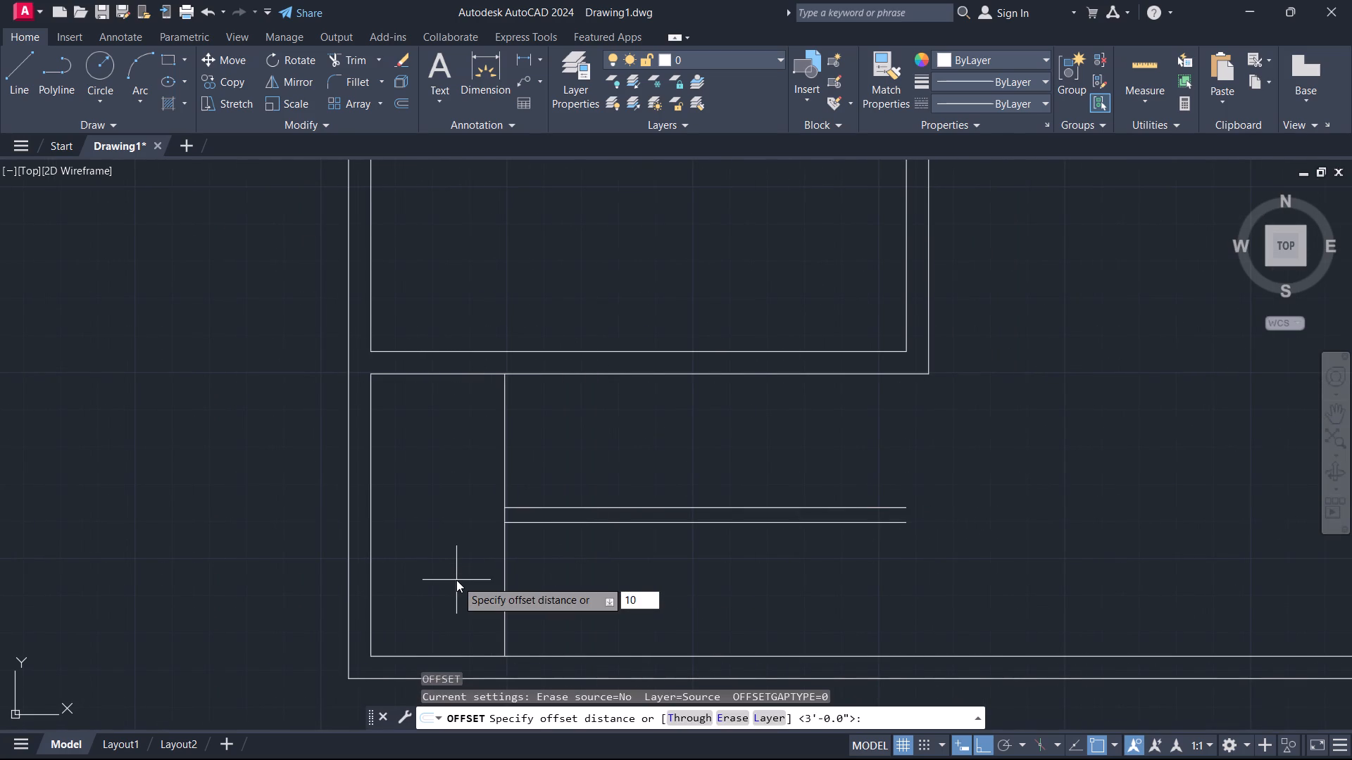
key(Return)
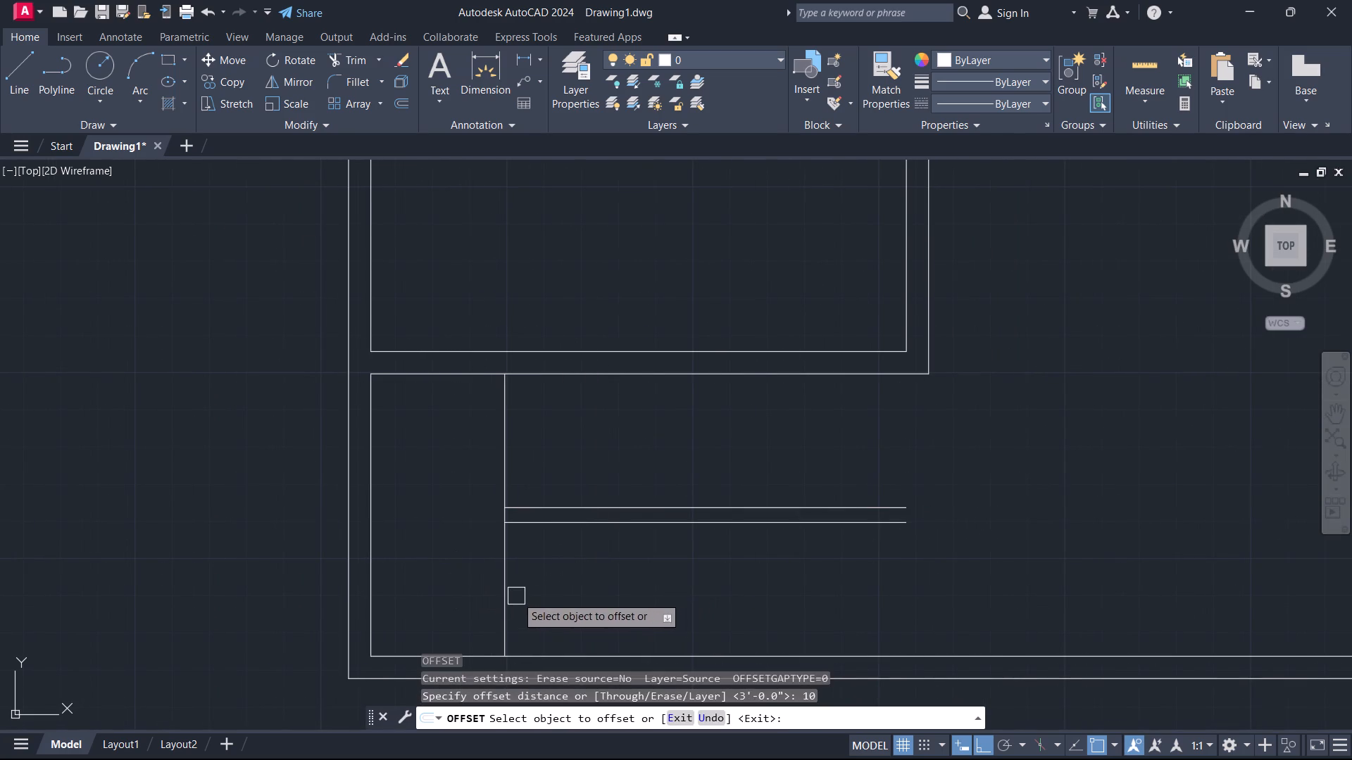
click(507, 592)
click(591, 584)
click(539, 579)
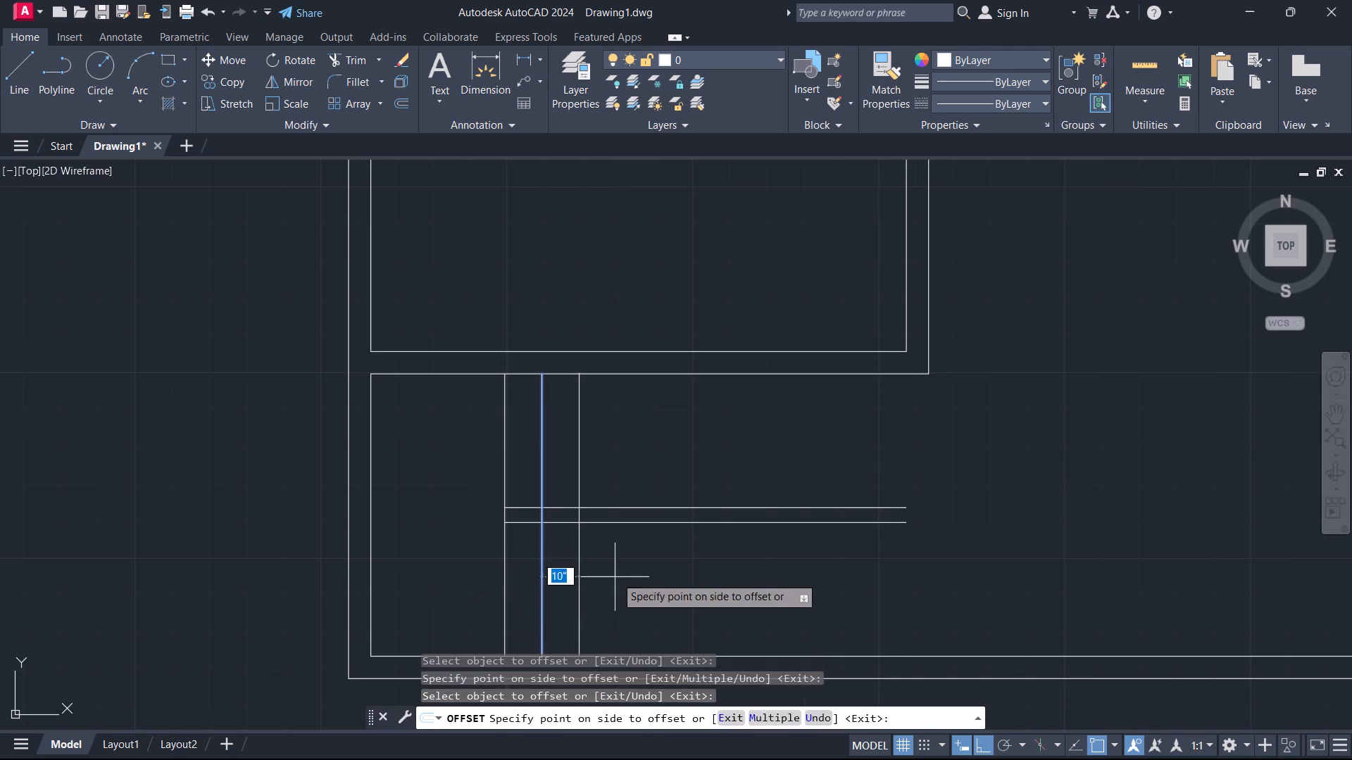
click(615, 576)
double_click(584, 571)
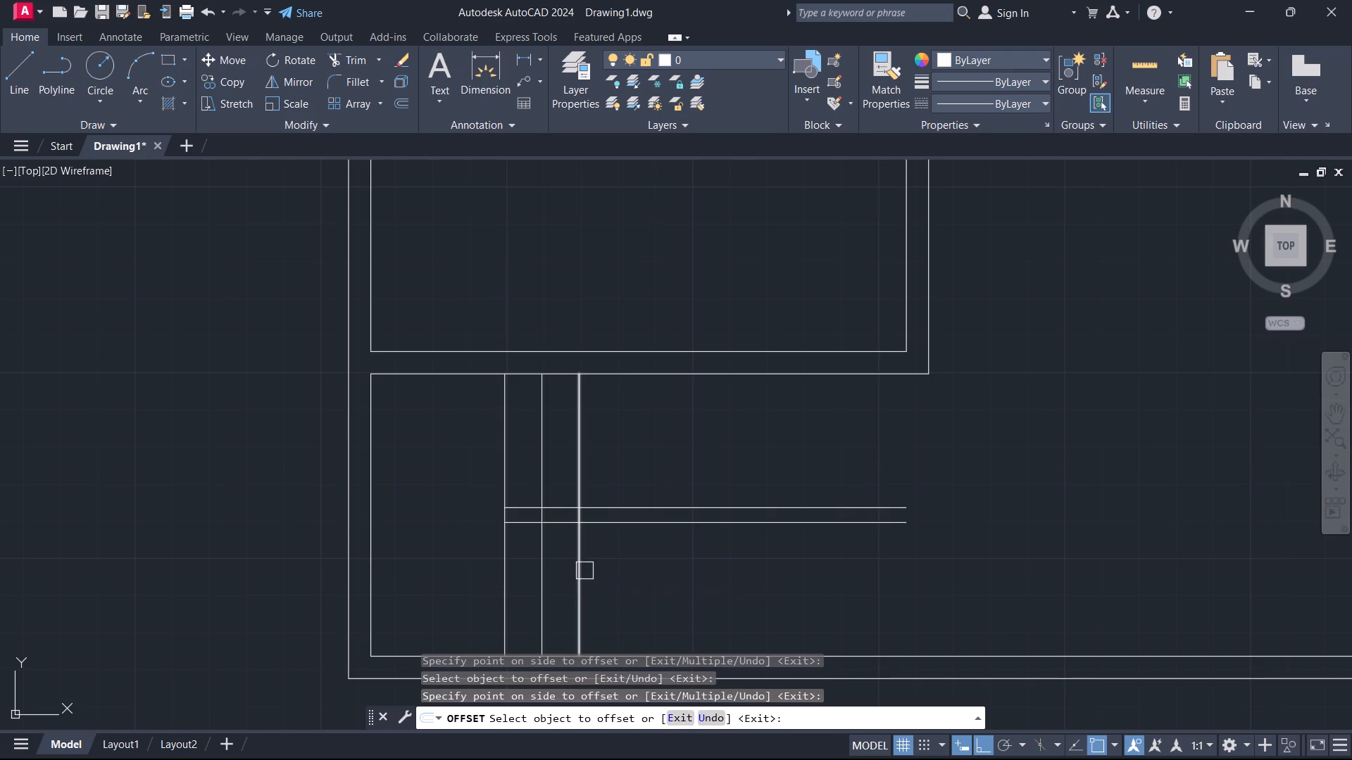
click(618, 572)
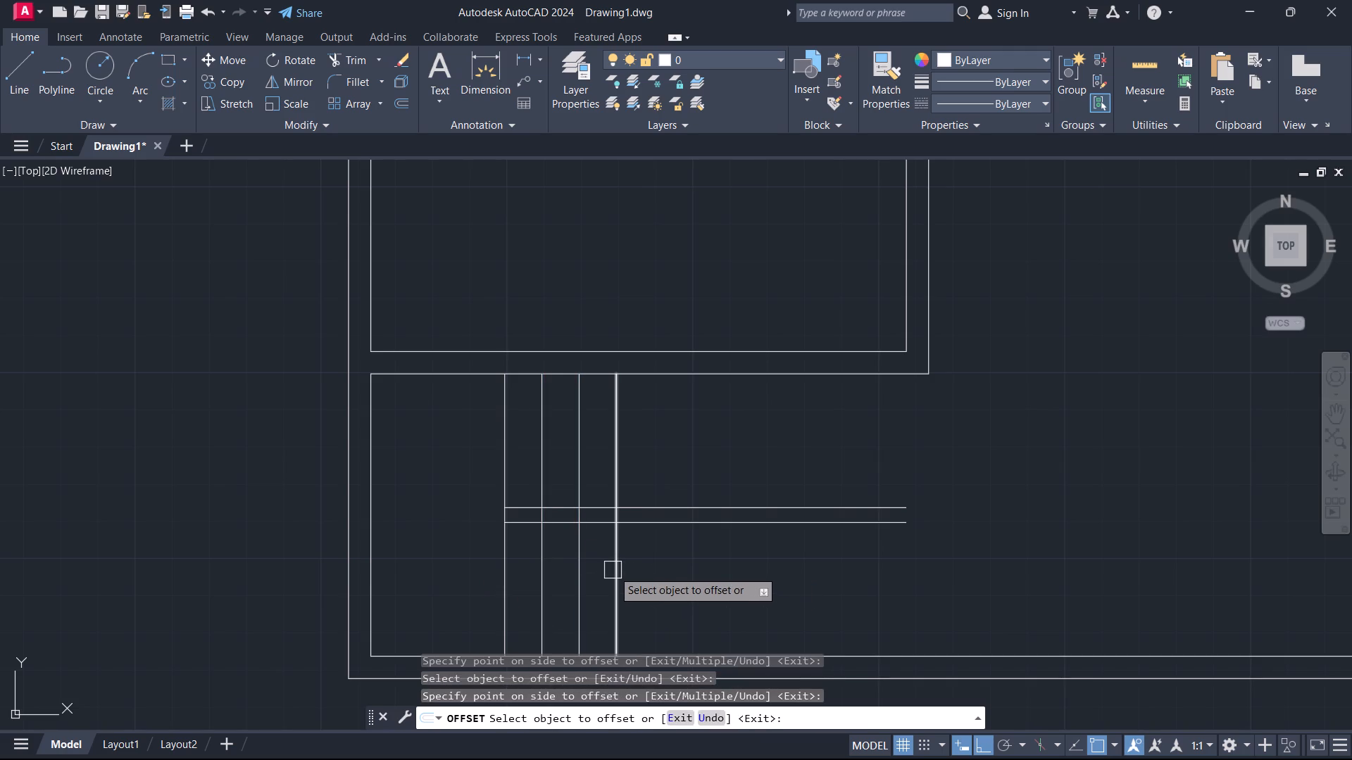
click(613, 570)
double_click(669, 571)
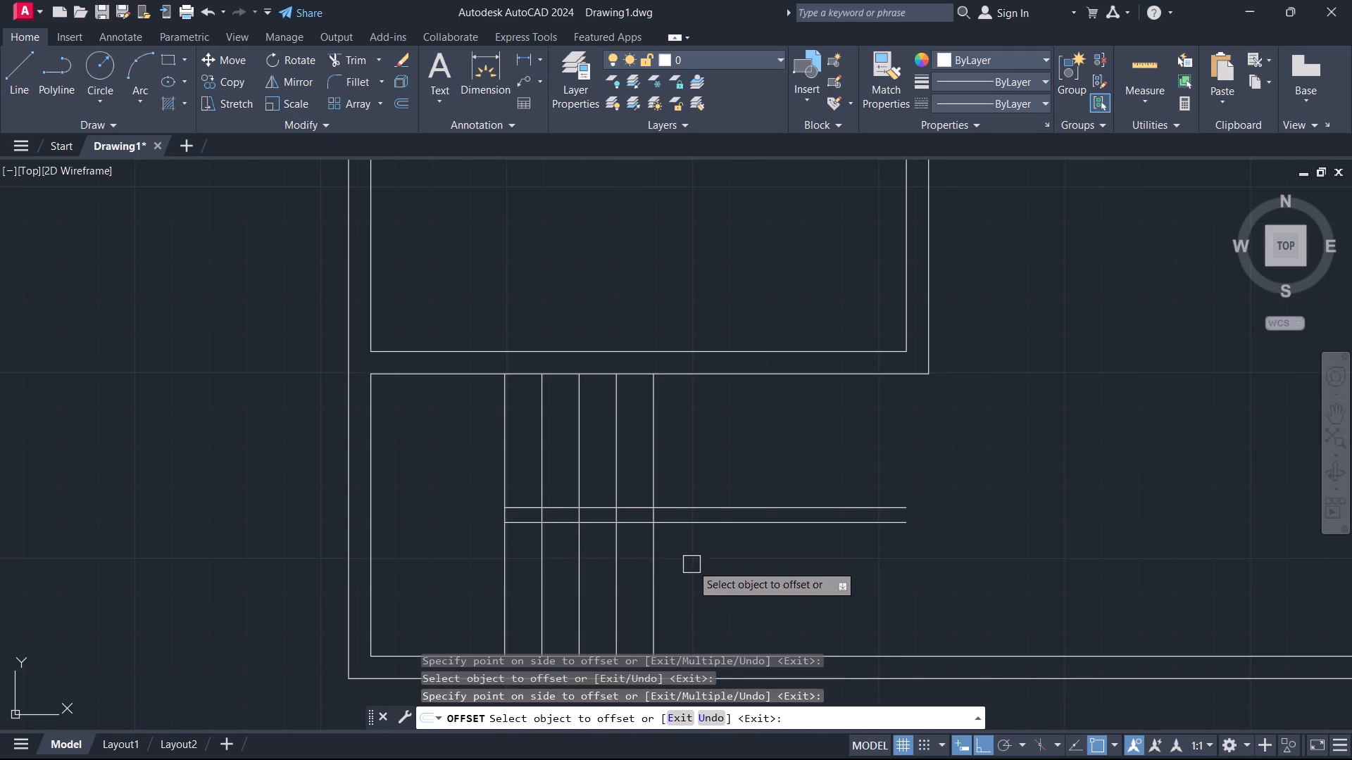
click(655, 572)
click(677, 574)
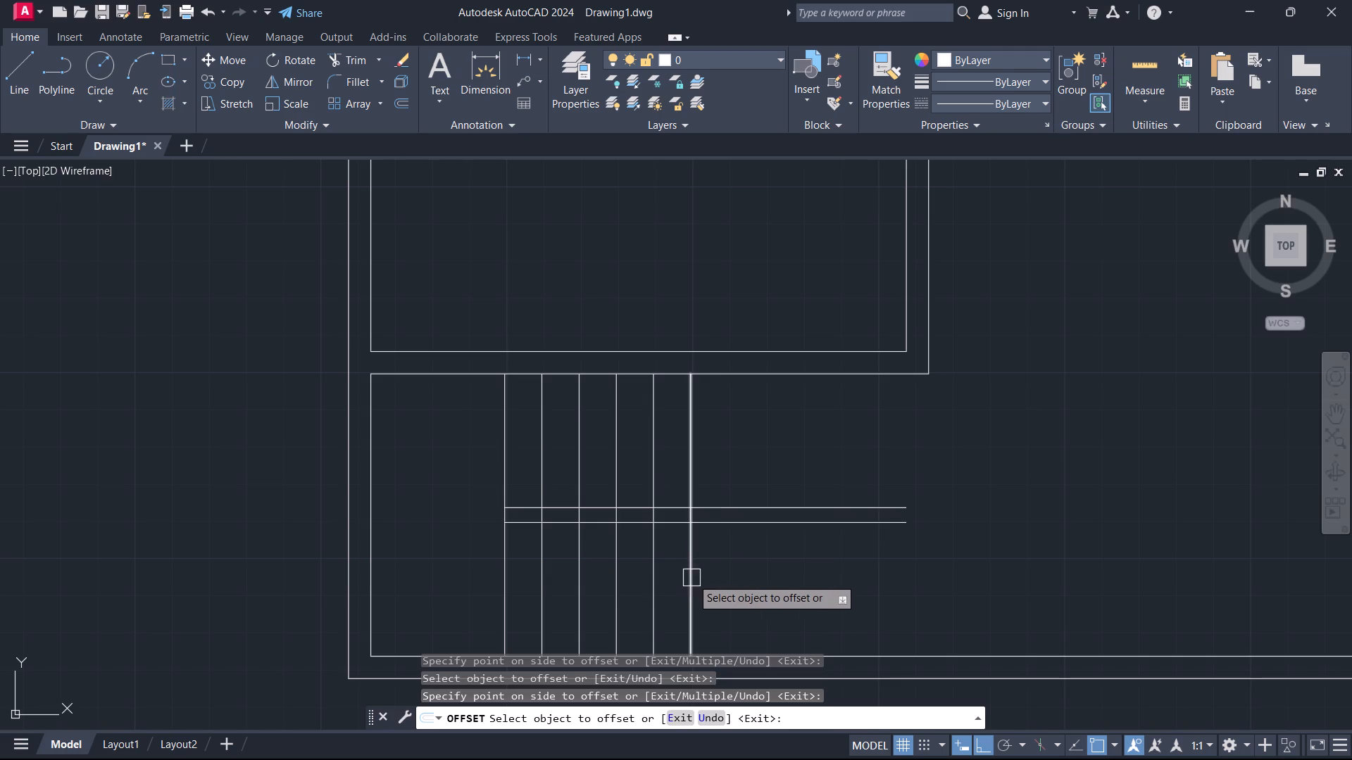
click(691, 578)
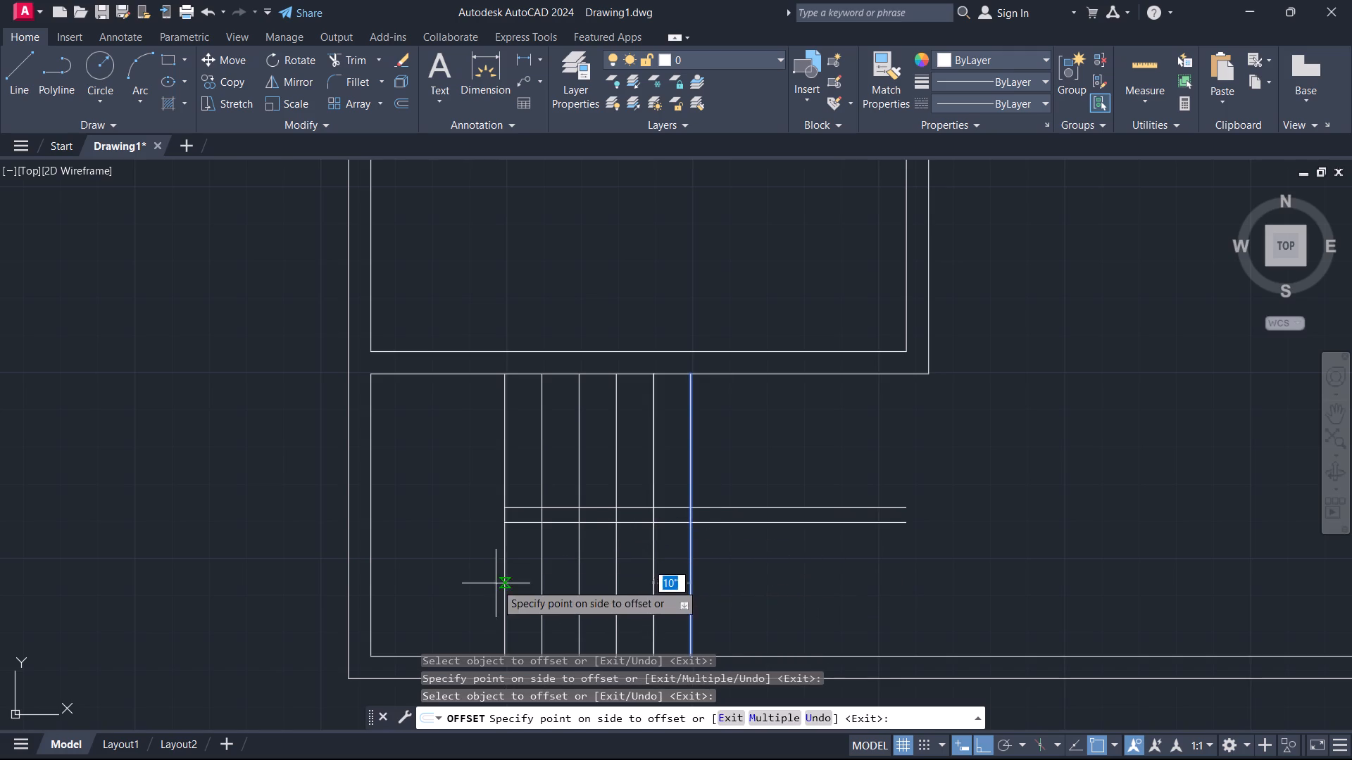
click(753, 573)
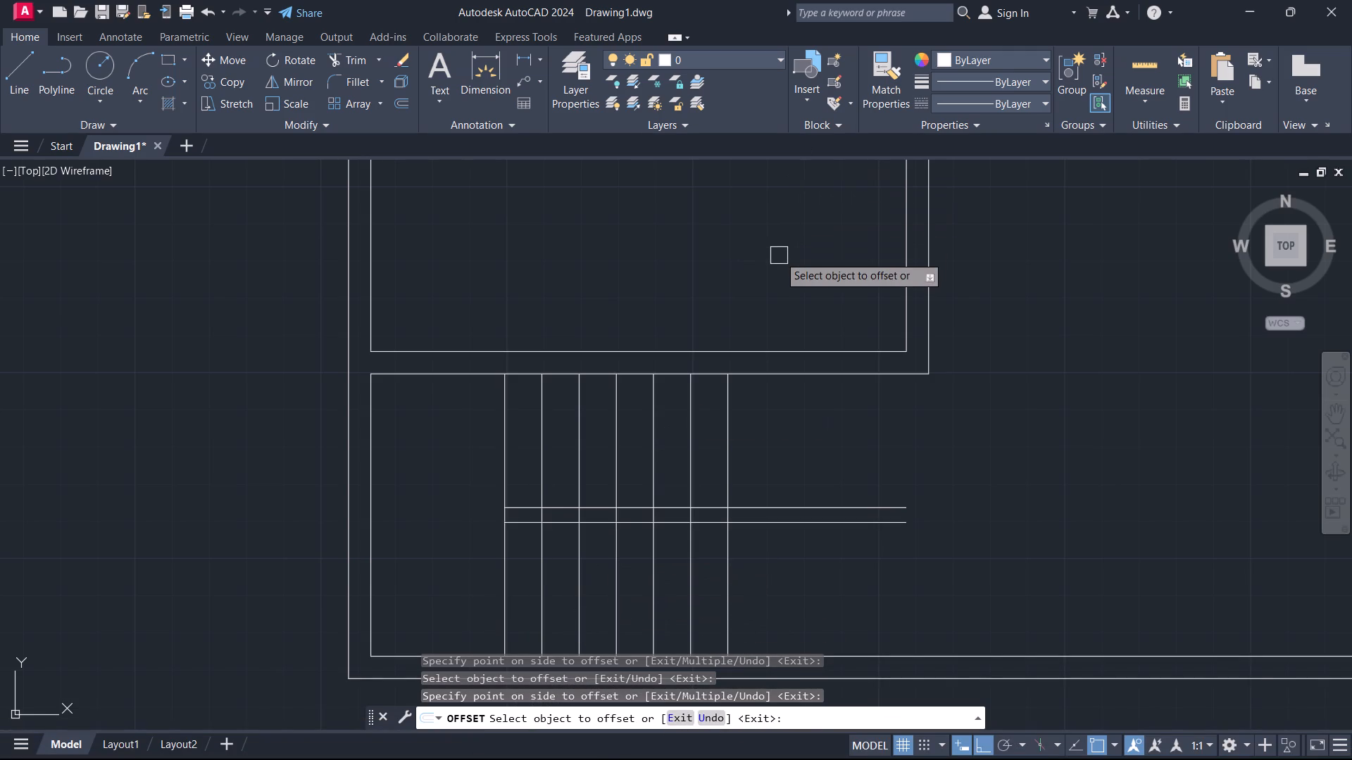
Offset the easternmost tread line 10" to the east three more times in succession.
scroll(756, 355, down, 1)
scroll(756, 357, up, 1)
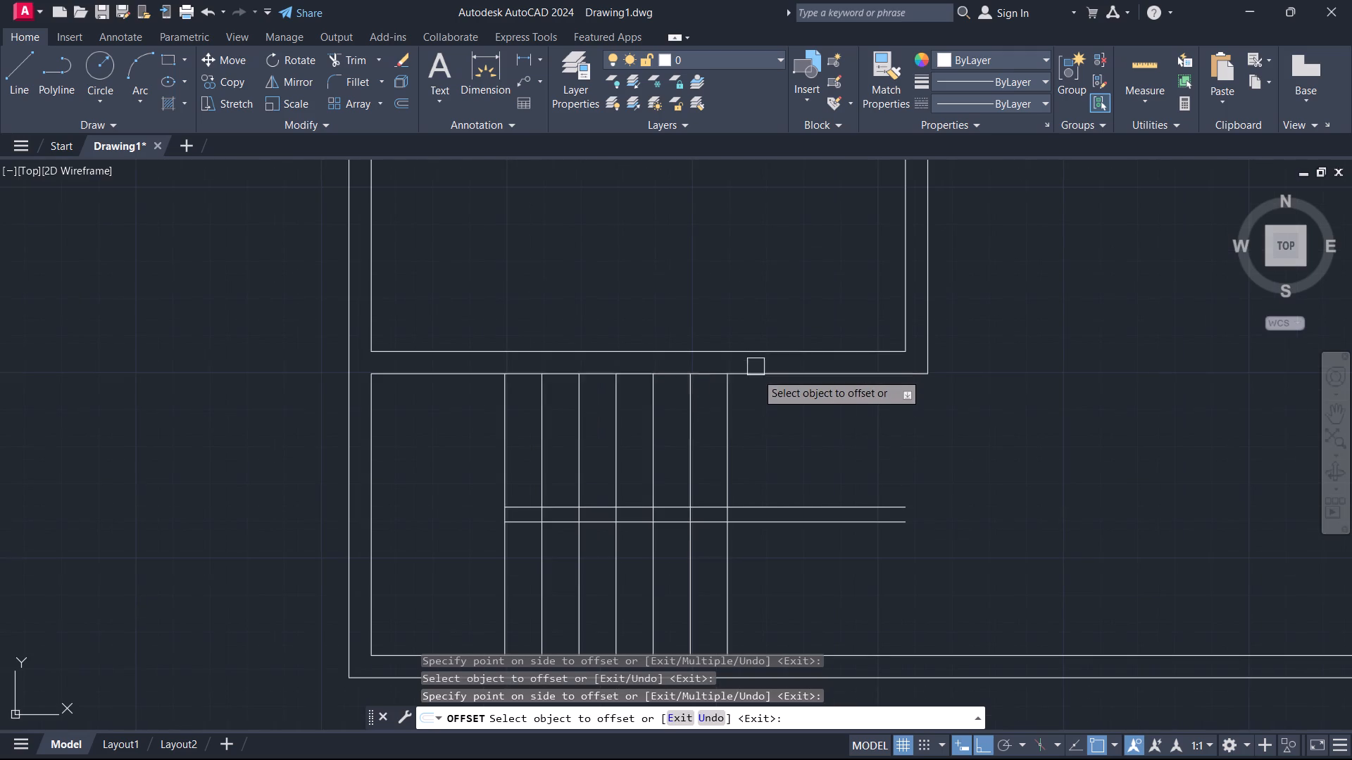
click(734, 431)
double_click(787, 424)
click(765, 434)
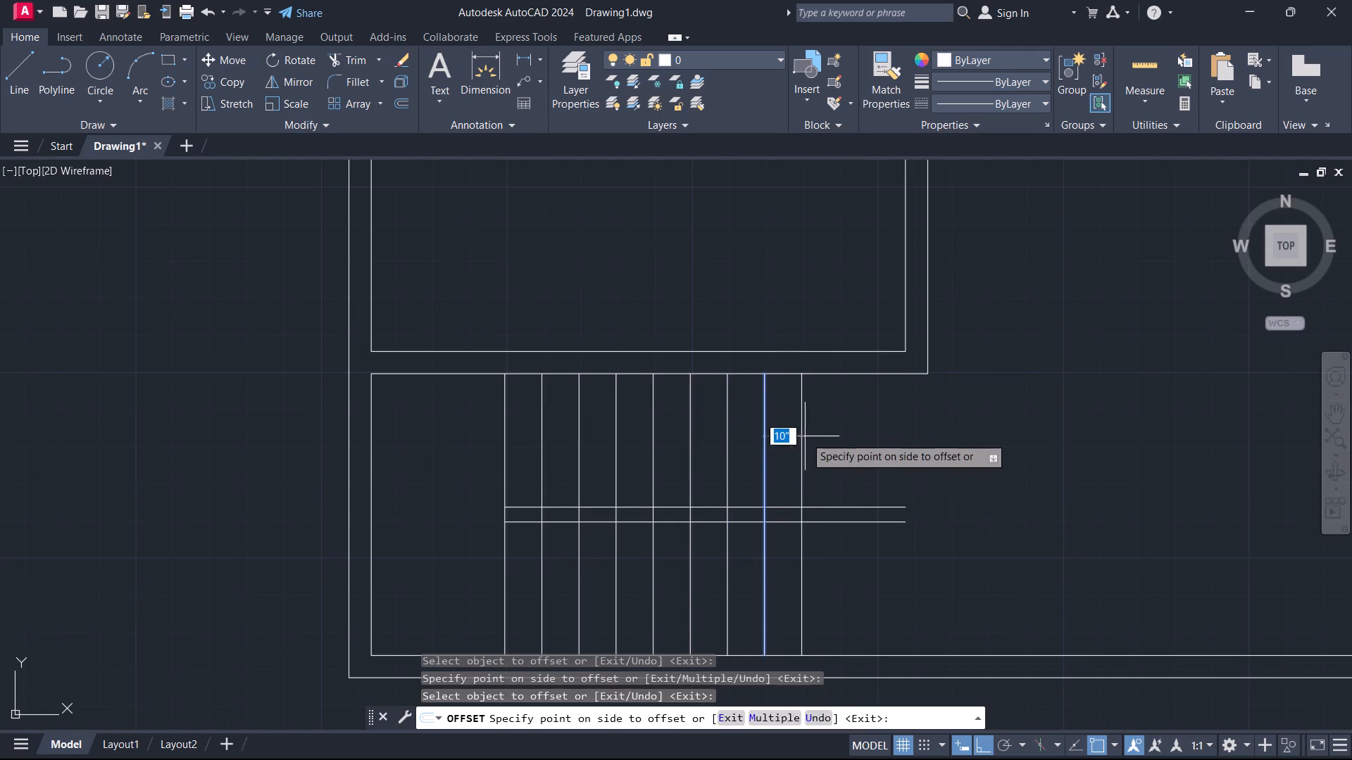
click(805, 436)
click(803, 438)
click(818, 435)
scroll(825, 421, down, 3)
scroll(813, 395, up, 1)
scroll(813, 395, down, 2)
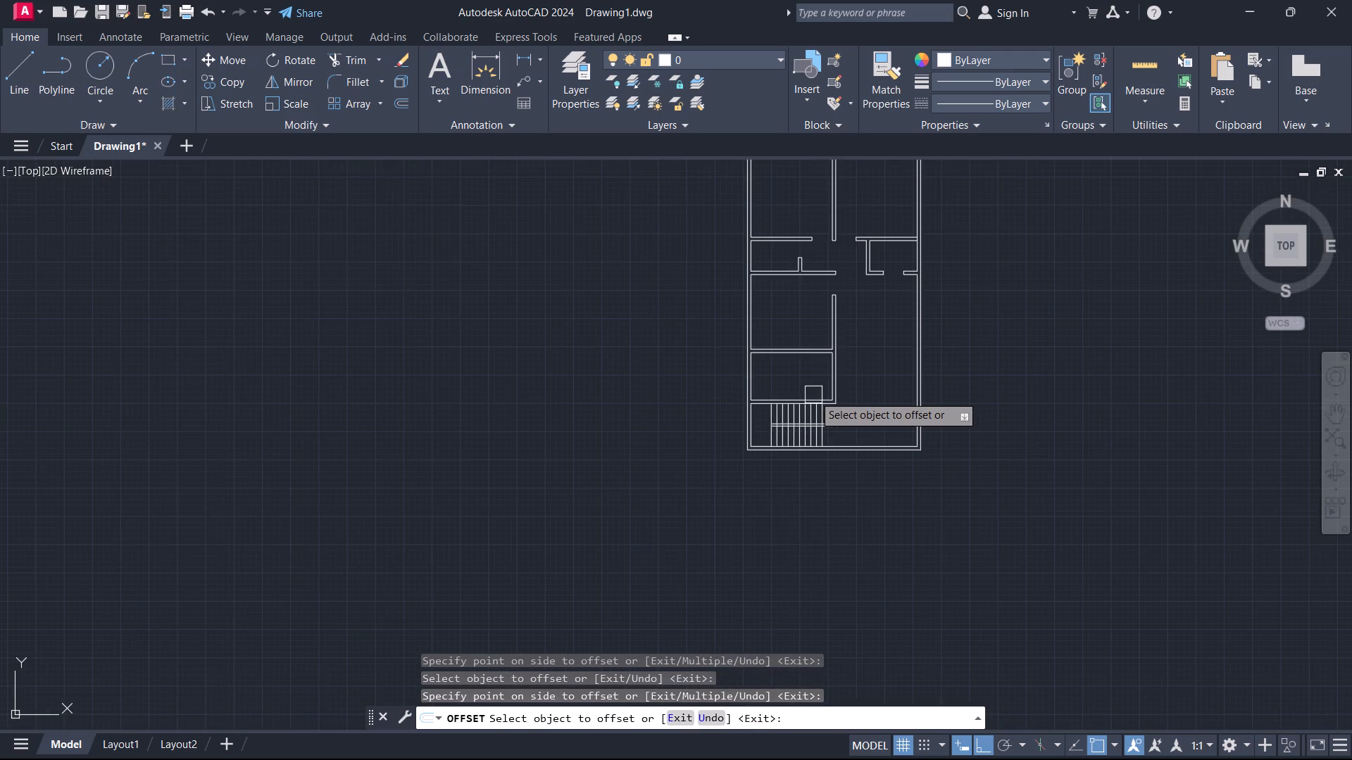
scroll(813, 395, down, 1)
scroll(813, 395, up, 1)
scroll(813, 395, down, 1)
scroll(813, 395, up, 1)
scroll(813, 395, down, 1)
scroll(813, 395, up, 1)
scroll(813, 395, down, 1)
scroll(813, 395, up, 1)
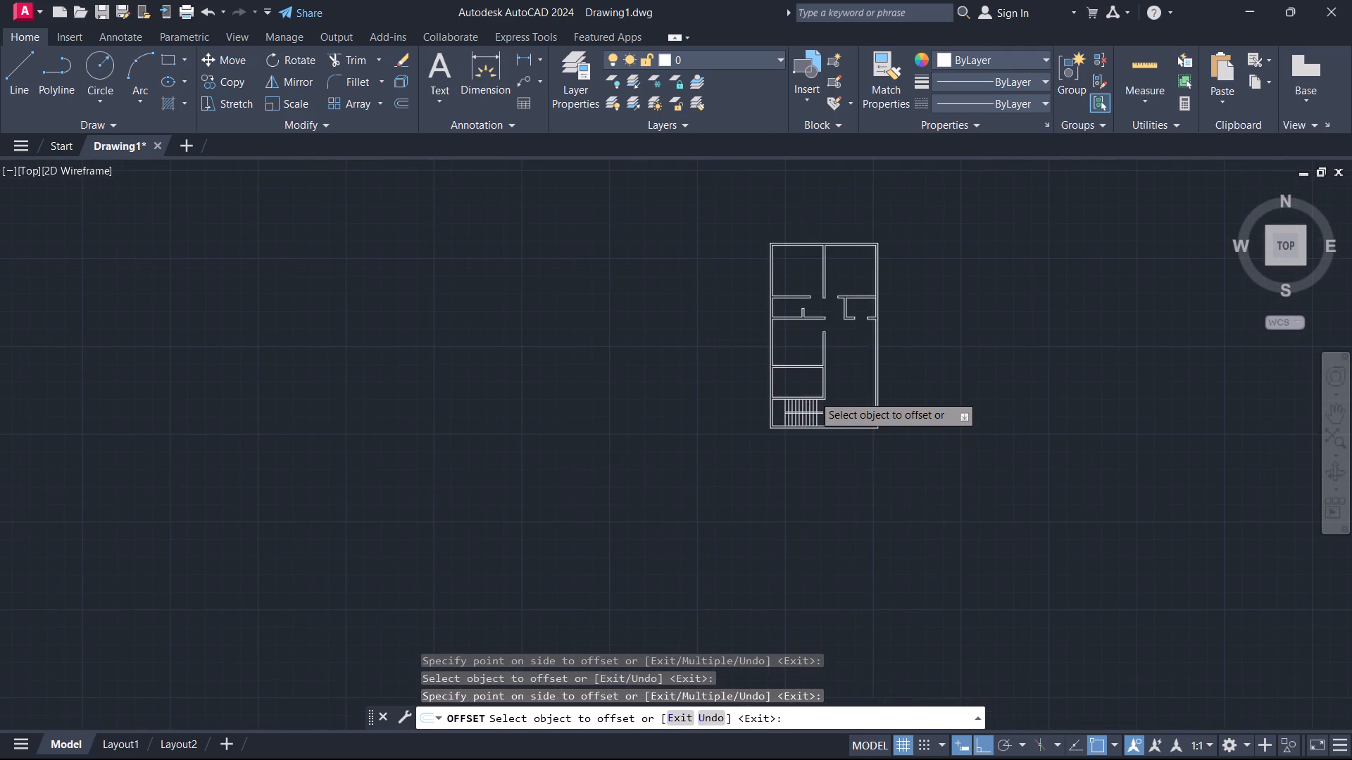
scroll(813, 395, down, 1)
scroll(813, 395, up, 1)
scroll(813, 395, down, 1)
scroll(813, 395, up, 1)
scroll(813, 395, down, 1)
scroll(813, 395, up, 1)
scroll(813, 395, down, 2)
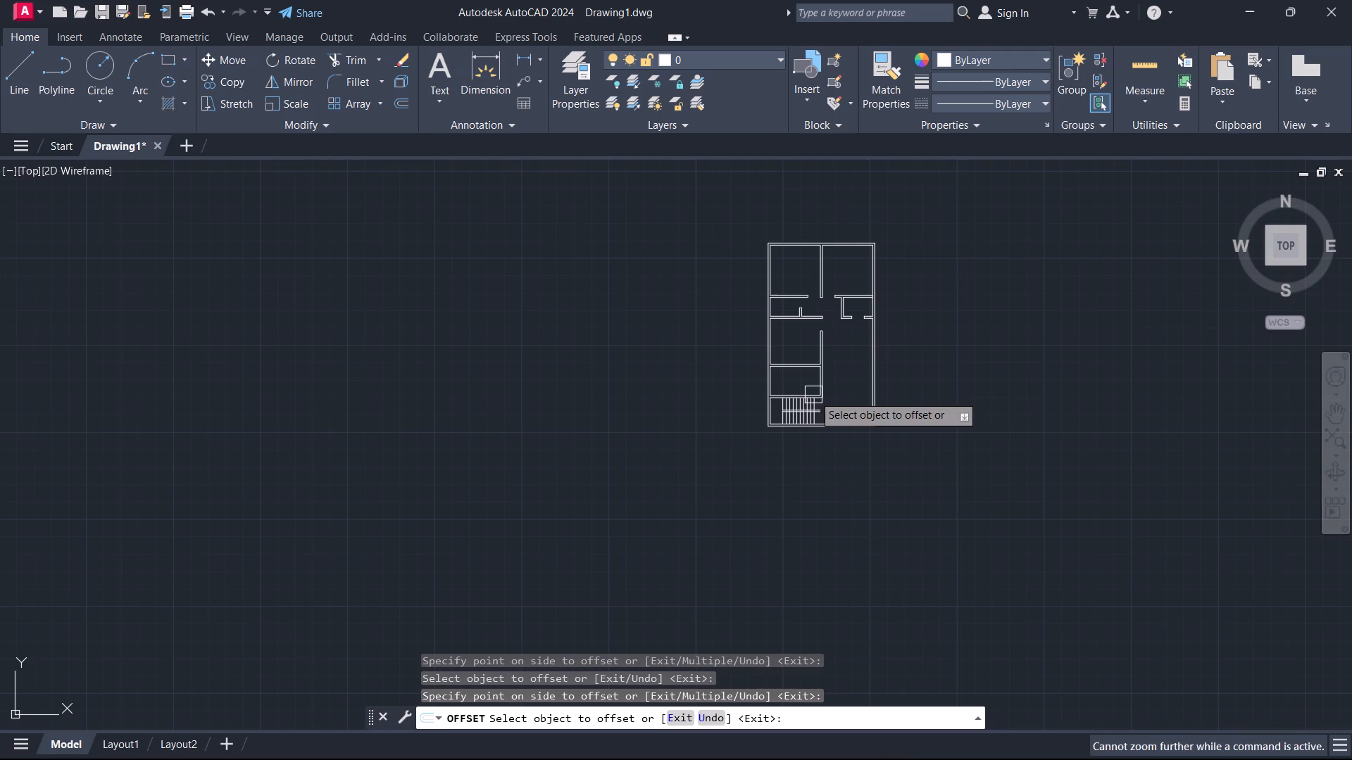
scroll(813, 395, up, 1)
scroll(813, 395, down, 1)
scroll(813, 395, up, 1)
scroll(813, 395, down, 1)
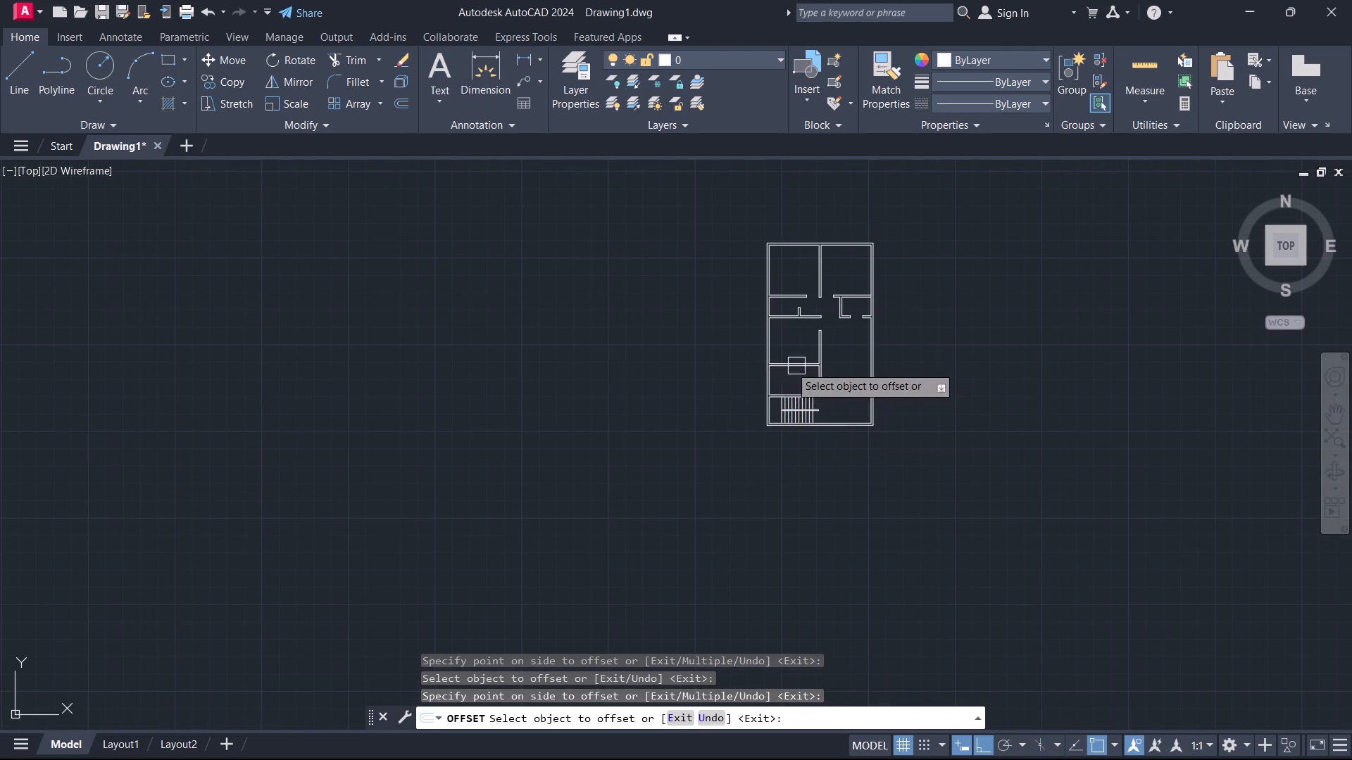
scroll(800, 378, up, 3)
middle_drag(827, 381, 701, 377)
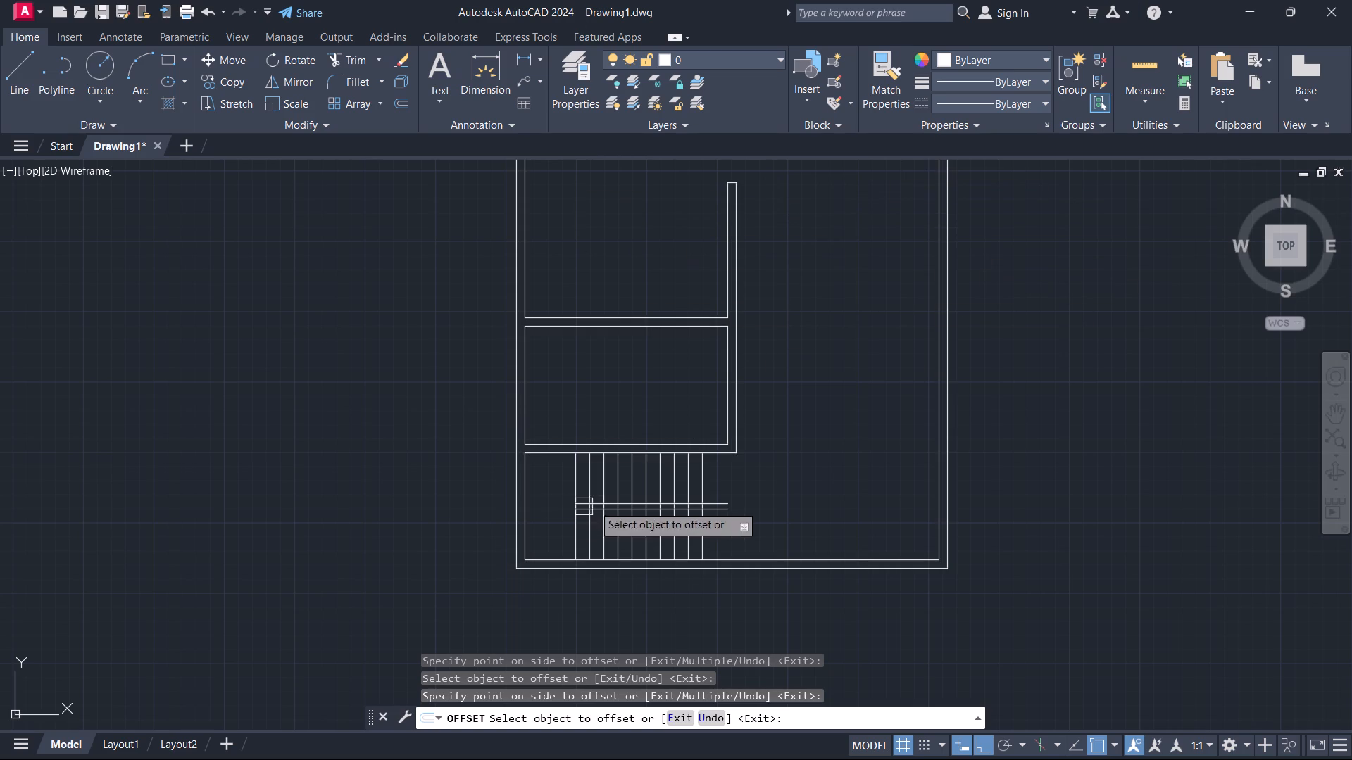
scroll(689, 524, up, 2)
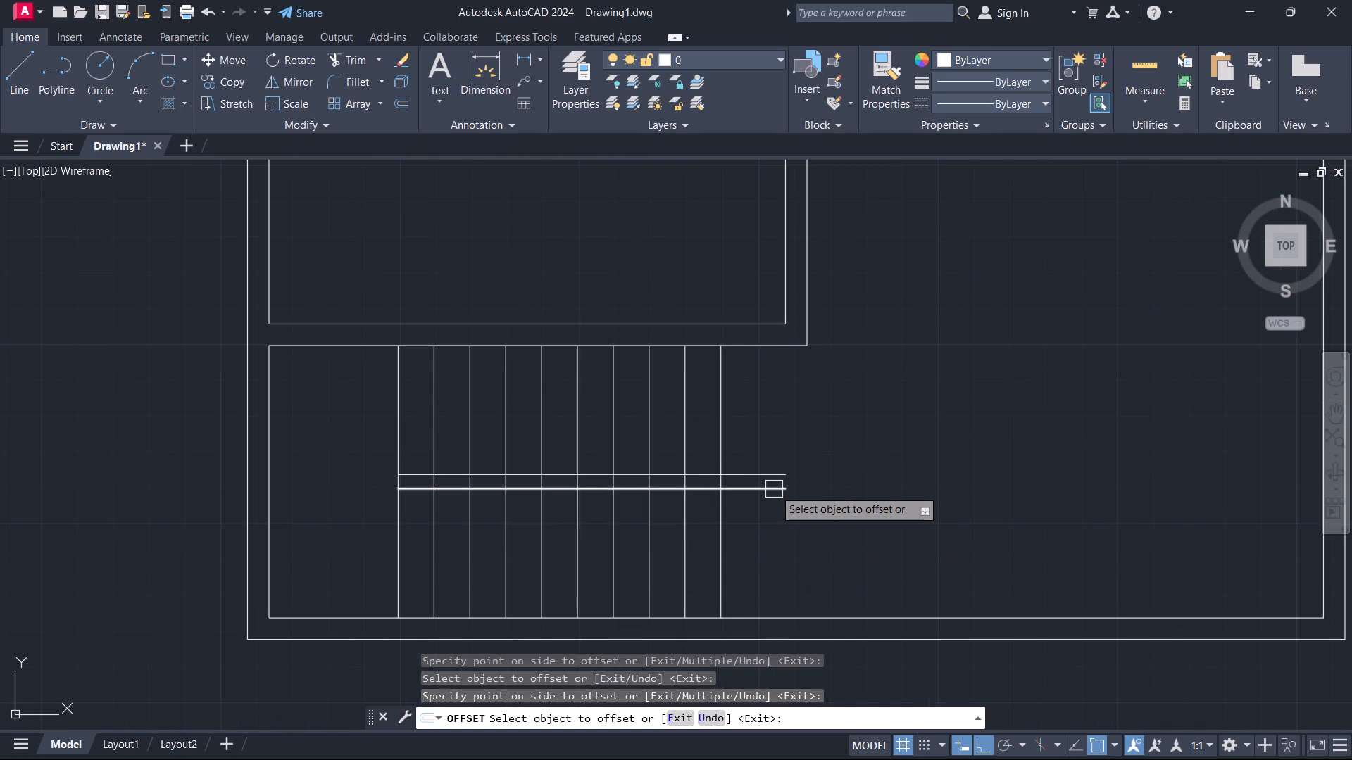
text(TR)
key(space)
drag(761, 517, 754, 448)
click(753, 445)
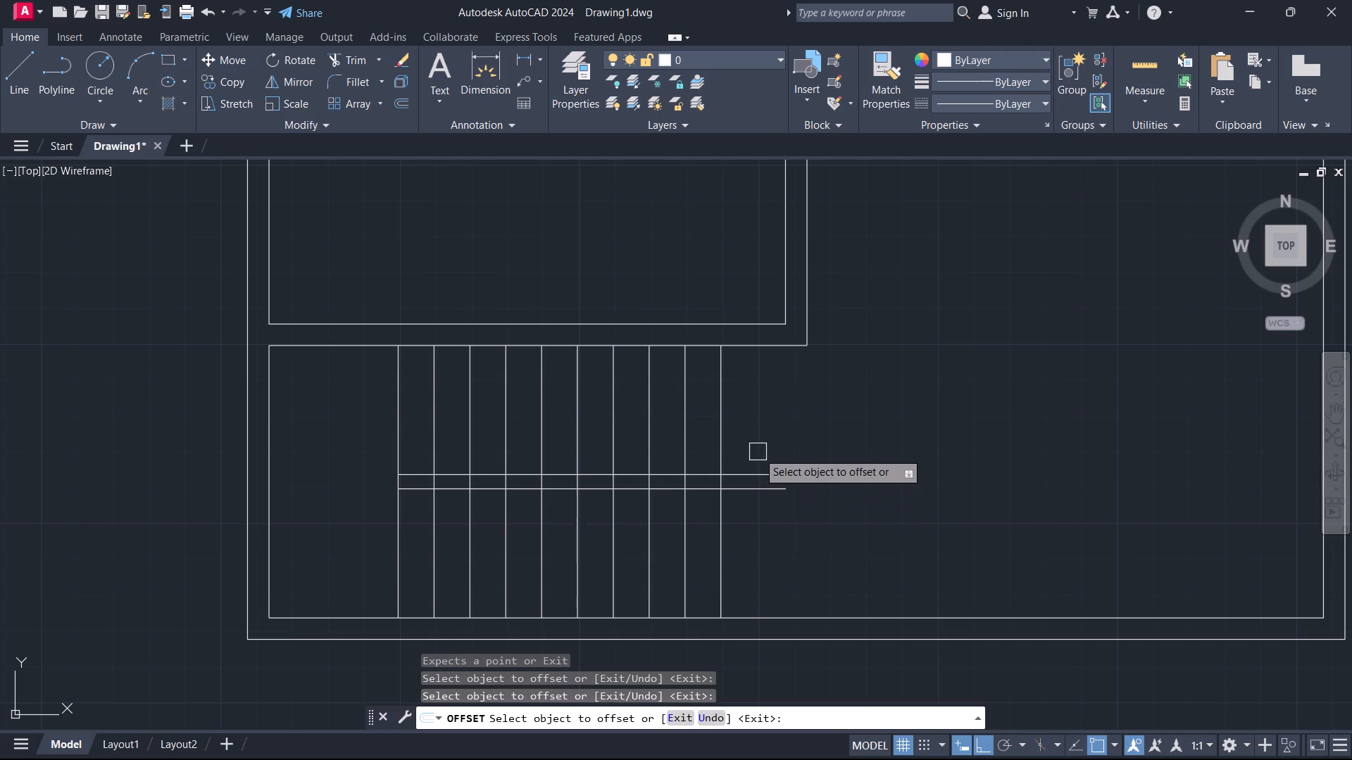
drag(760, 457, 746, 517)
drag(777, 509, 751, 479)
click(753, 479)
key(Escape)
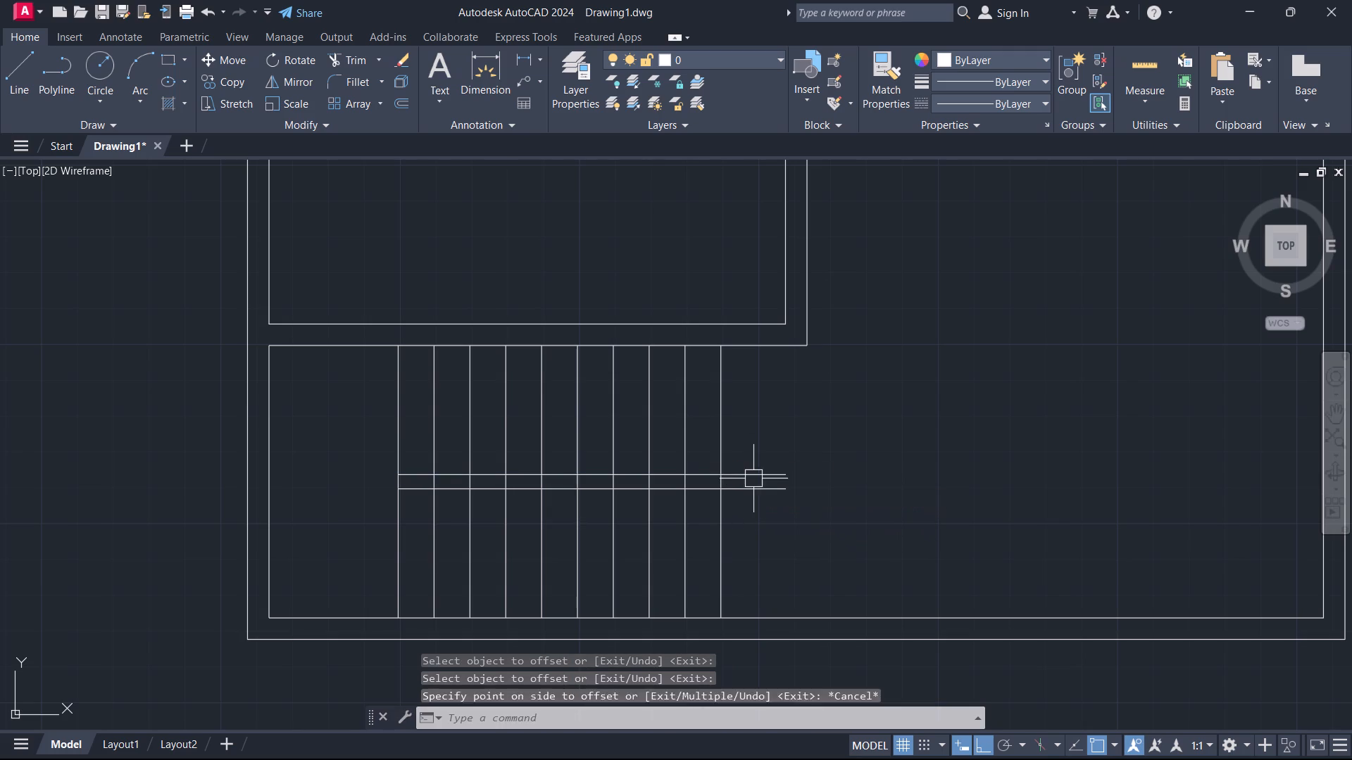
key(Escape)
Trim the ends of the two parallel east-west lines that extend east of the last tread line.
text(TR)
key(space)
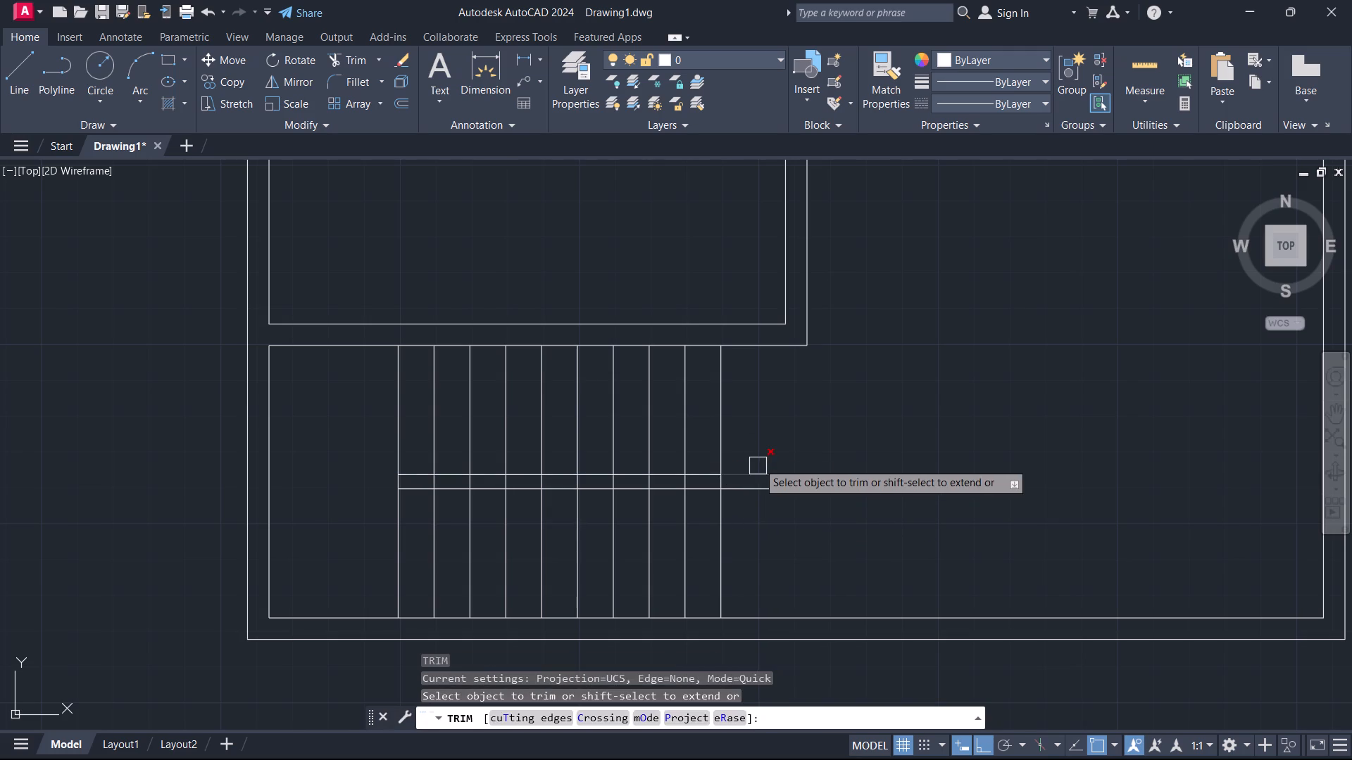
click(758, 461)
click(758, 490)
key(Escape)
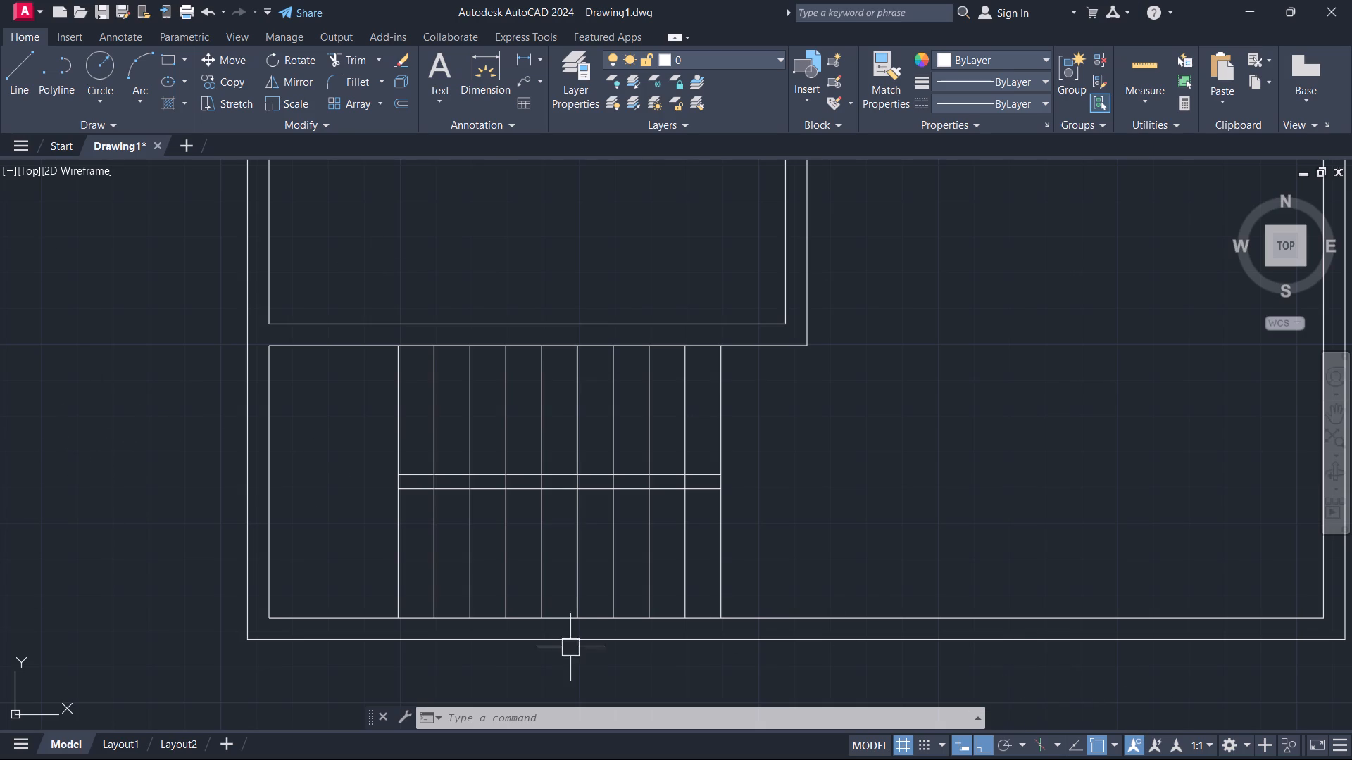
Trim the tread lines between the two parallel east-west lines with a fence, separating the north and south stair flights.
key(y)
key(Escape)
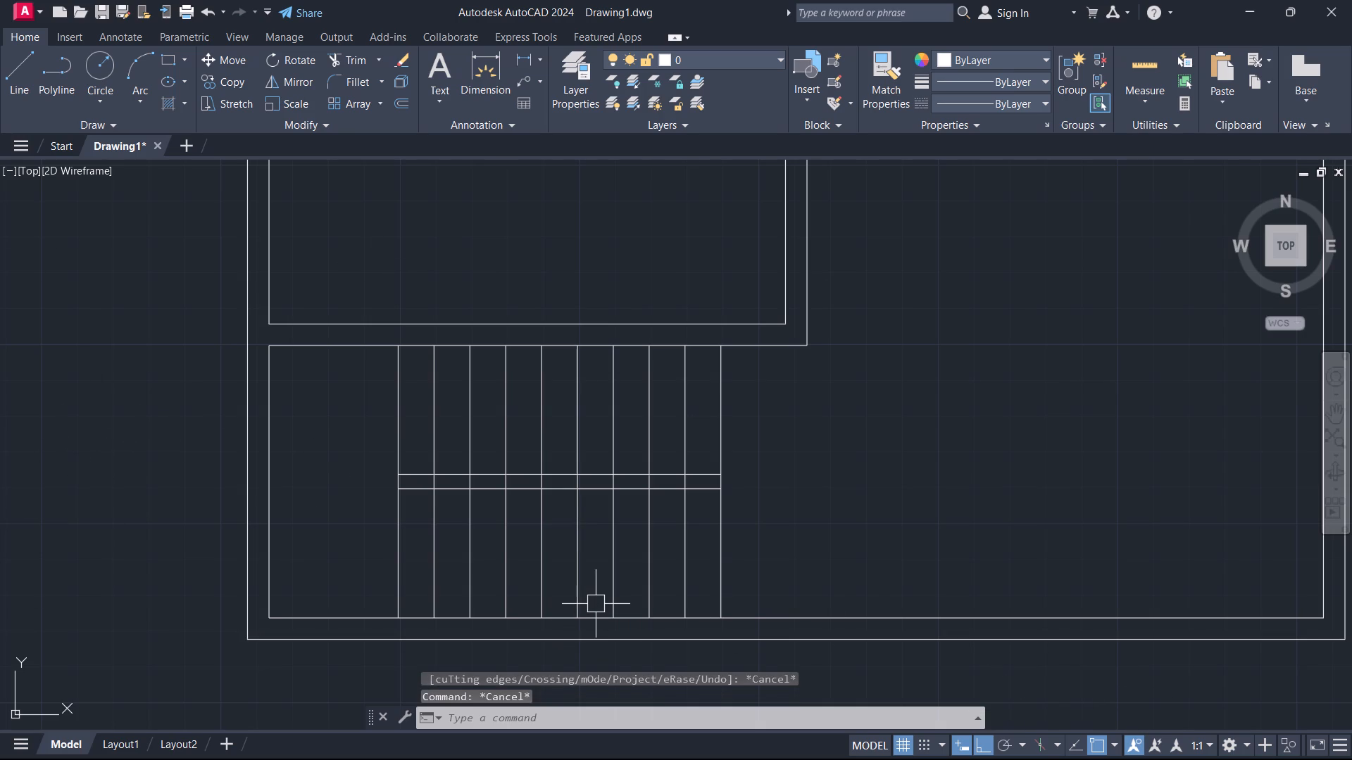
text(TR)
key(space)
scroll(594, 580, up, 3)
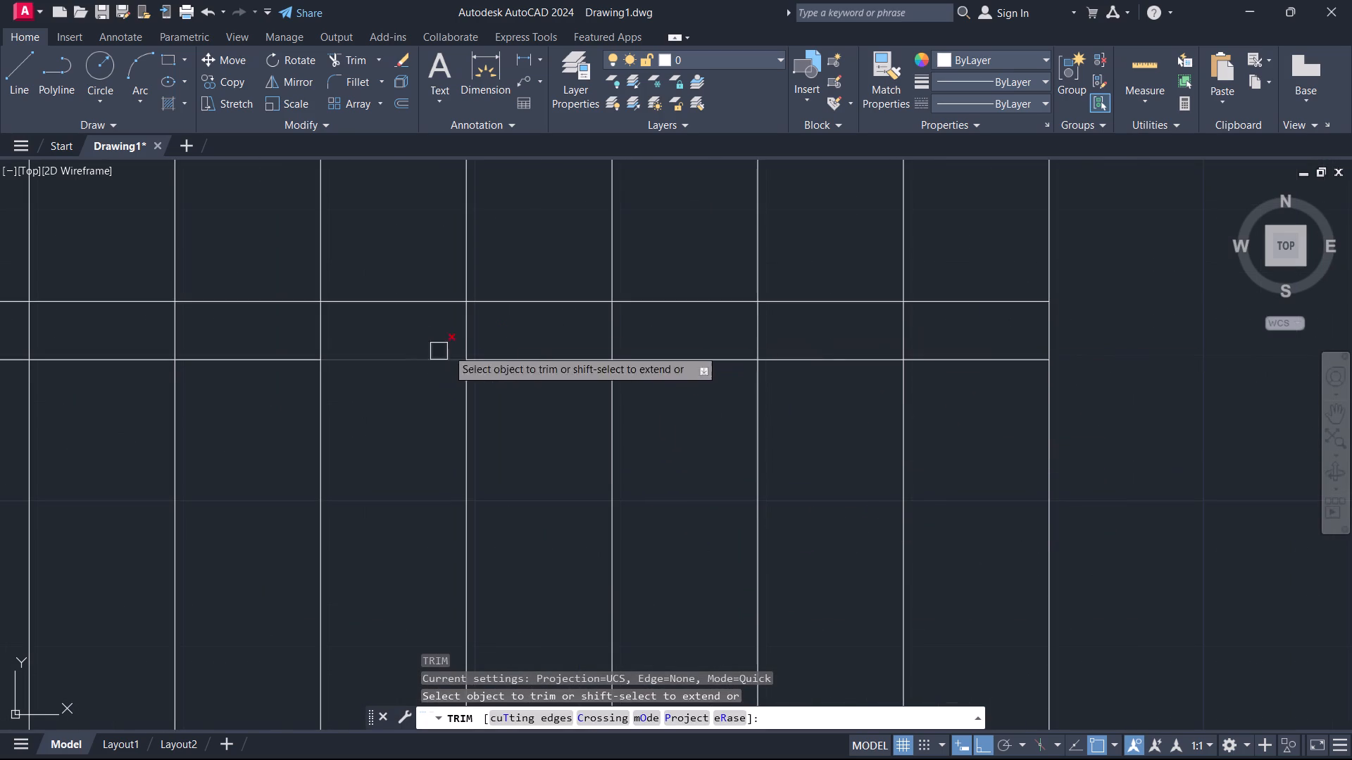
click(915, 332)
scroll(662, 331, down, 3)
scroll(494, 348, up, 2)
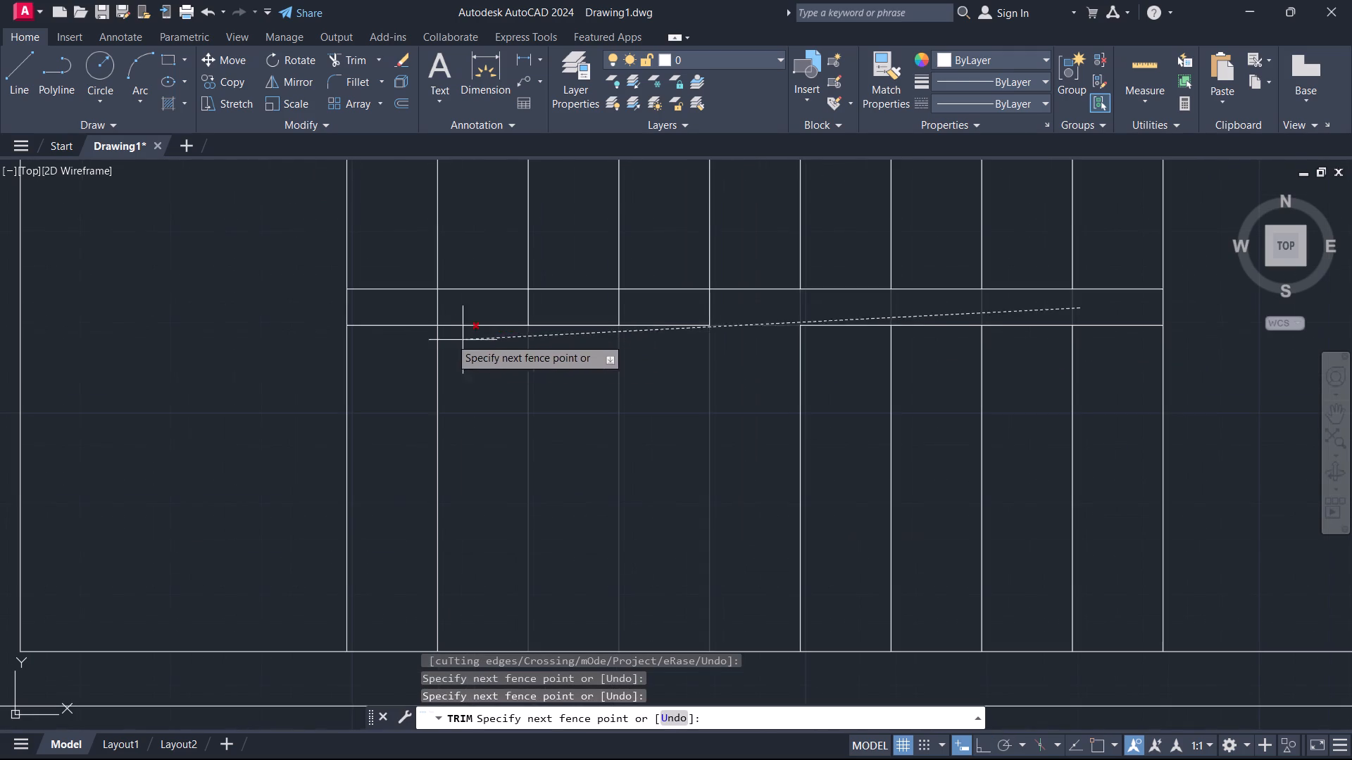
click(403, 311)
key(Escape)
Draw a line from the midpoint of the south flight's second tread from the east, west onto the landing and then north.
scroll(515, 315, down, 2)
scroll(576, 332, down, 1)
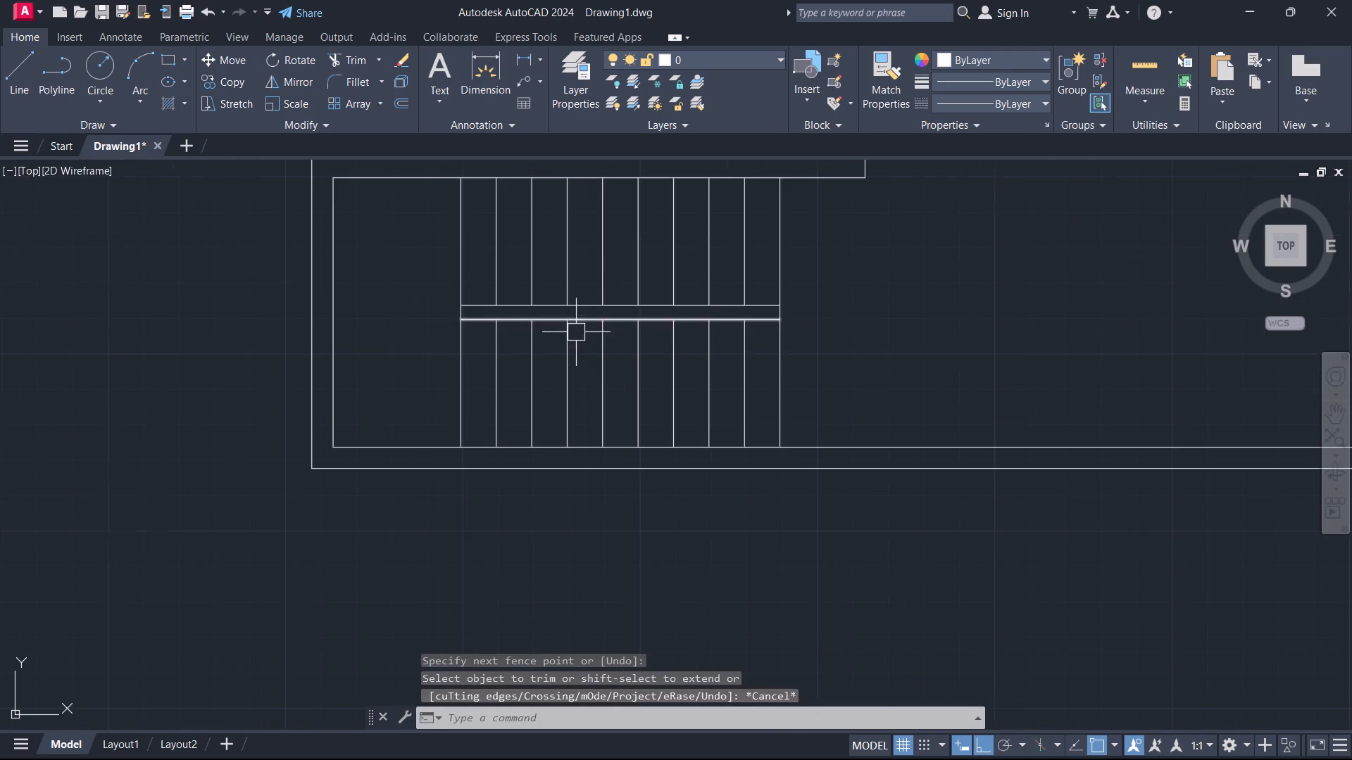
scroll(576, 332, down, 1)
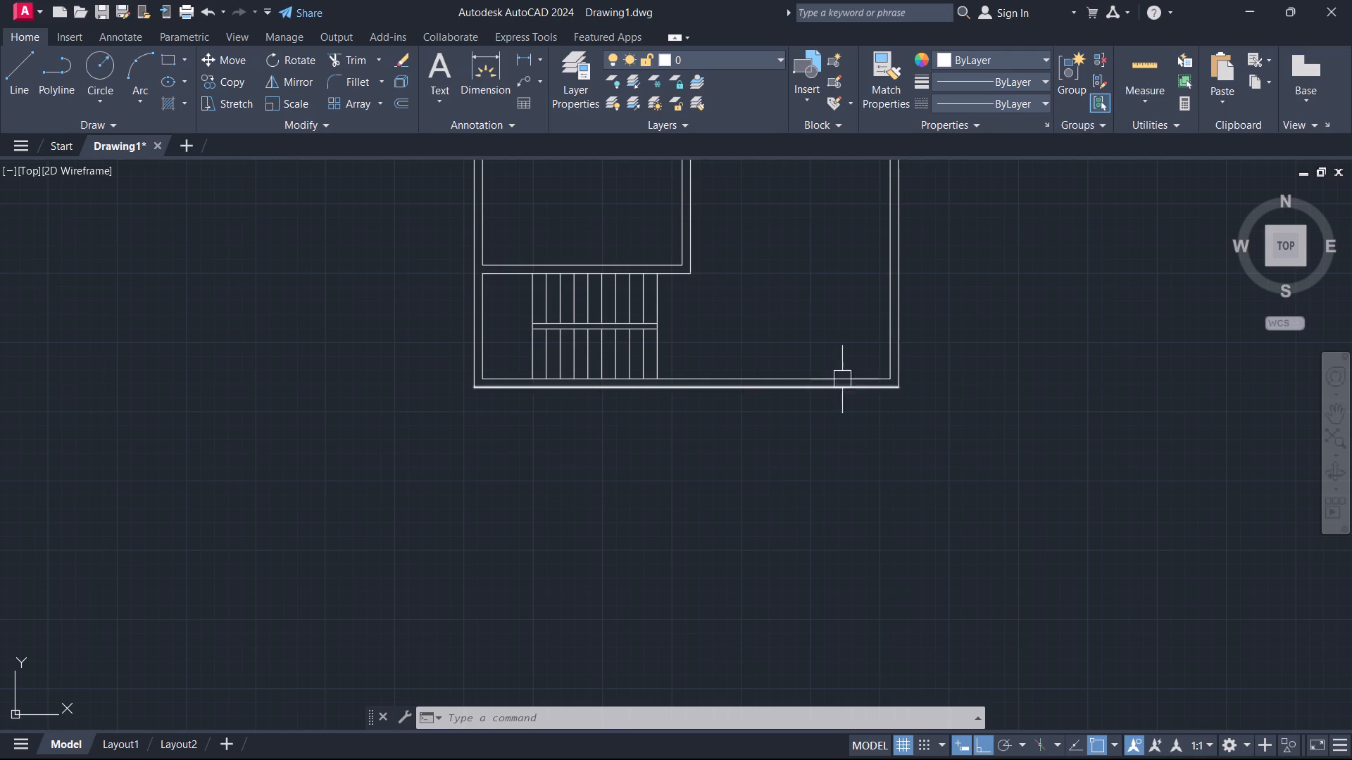
scroll(737, 352, up, 2)
key(l)
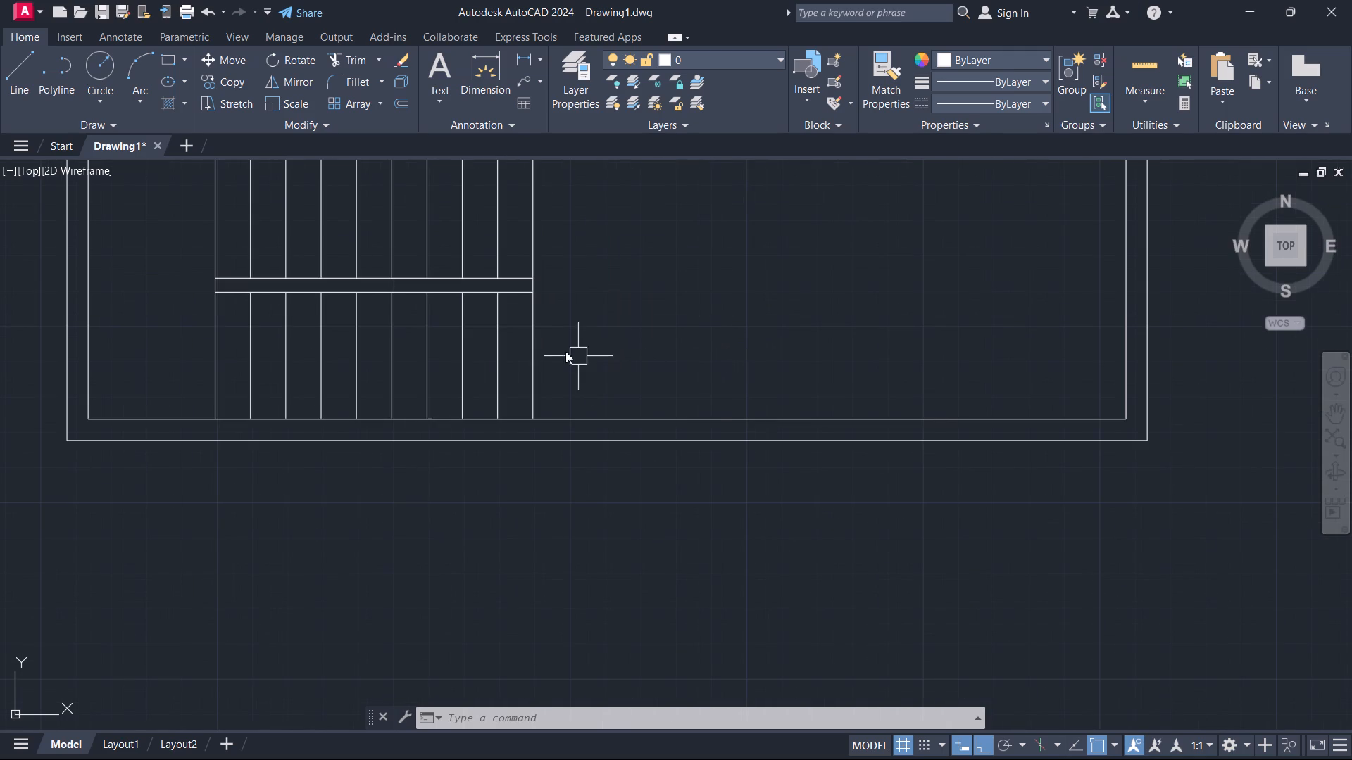
key(space)
click(497, 351)
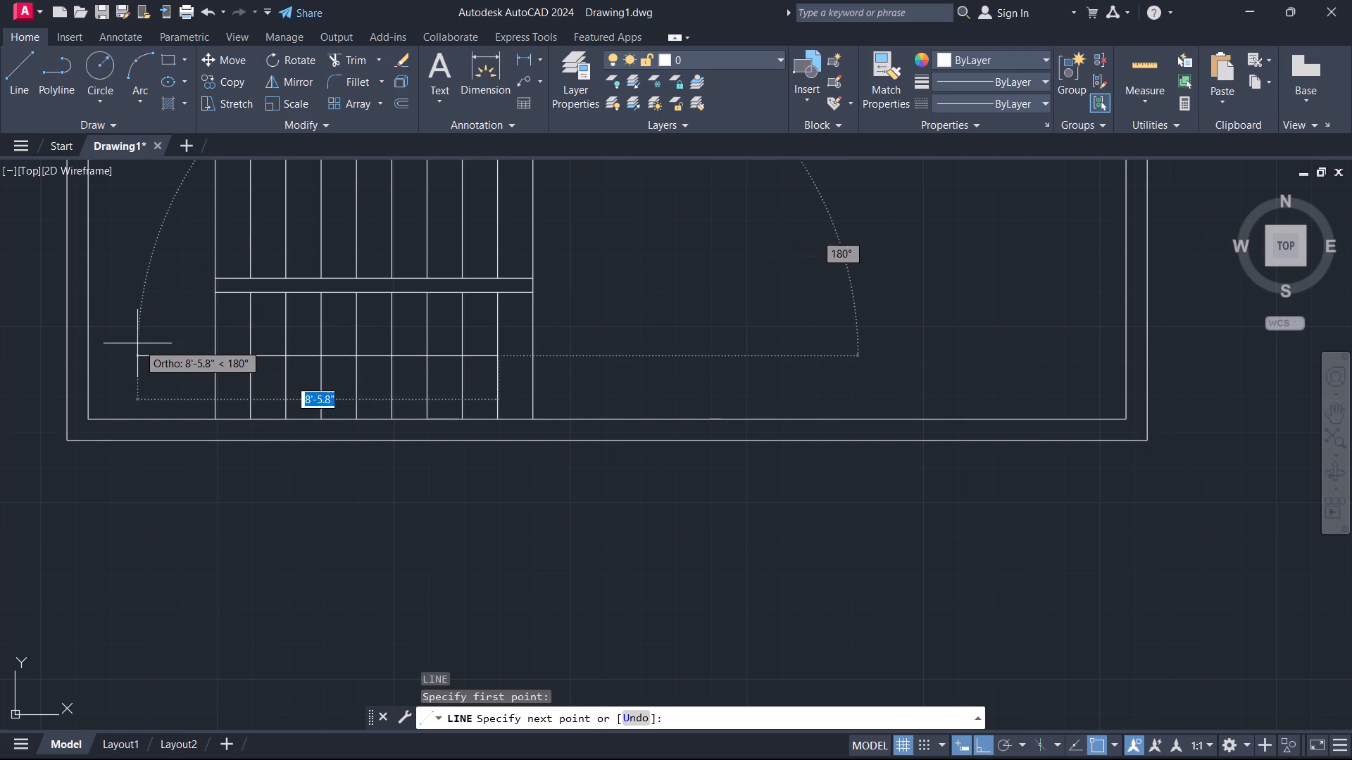
drag(145, 344, 145, 335)
middle_drag(133, 216, 139, 445)
click(149, 410)
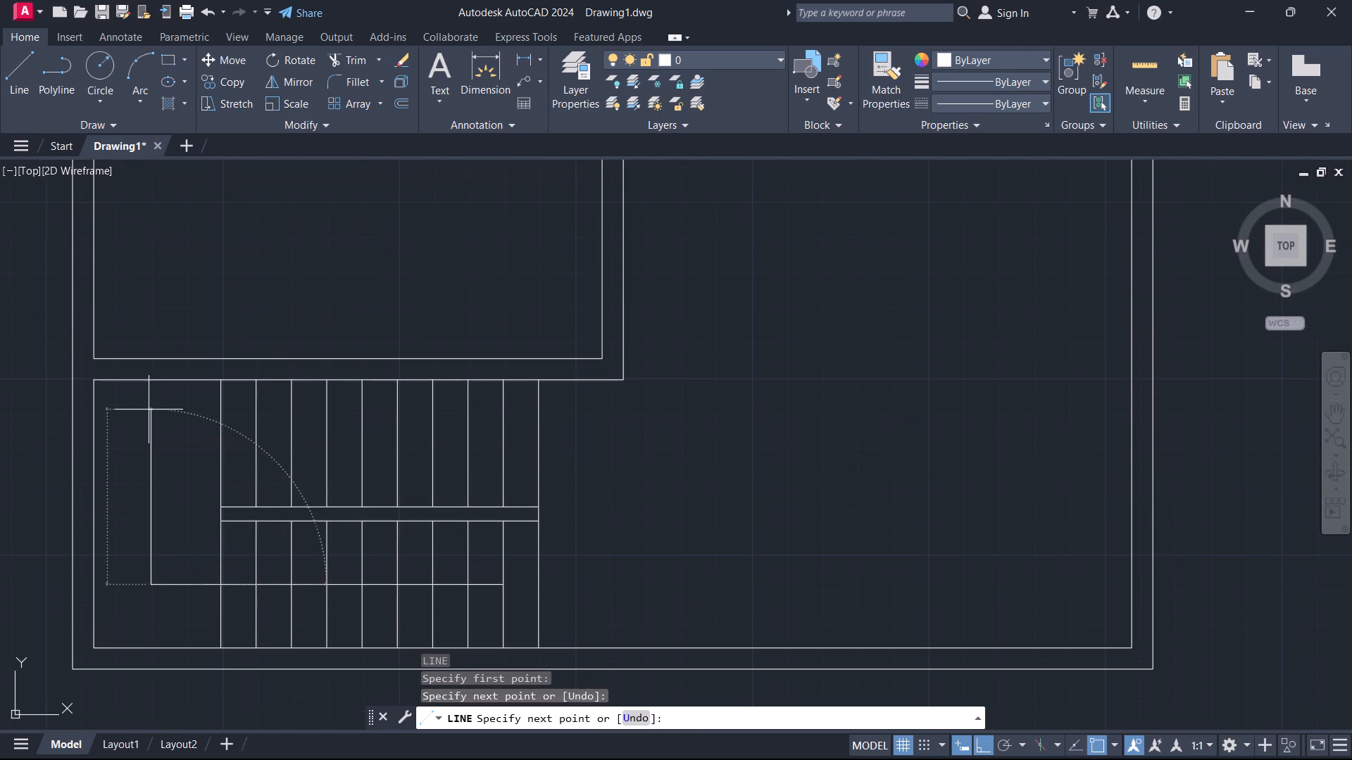
key(Escape)
Draw a line from the midpoint of the north flight's third tread line from the west, west to the landing's north-south direction line.
text(L)
key(space)
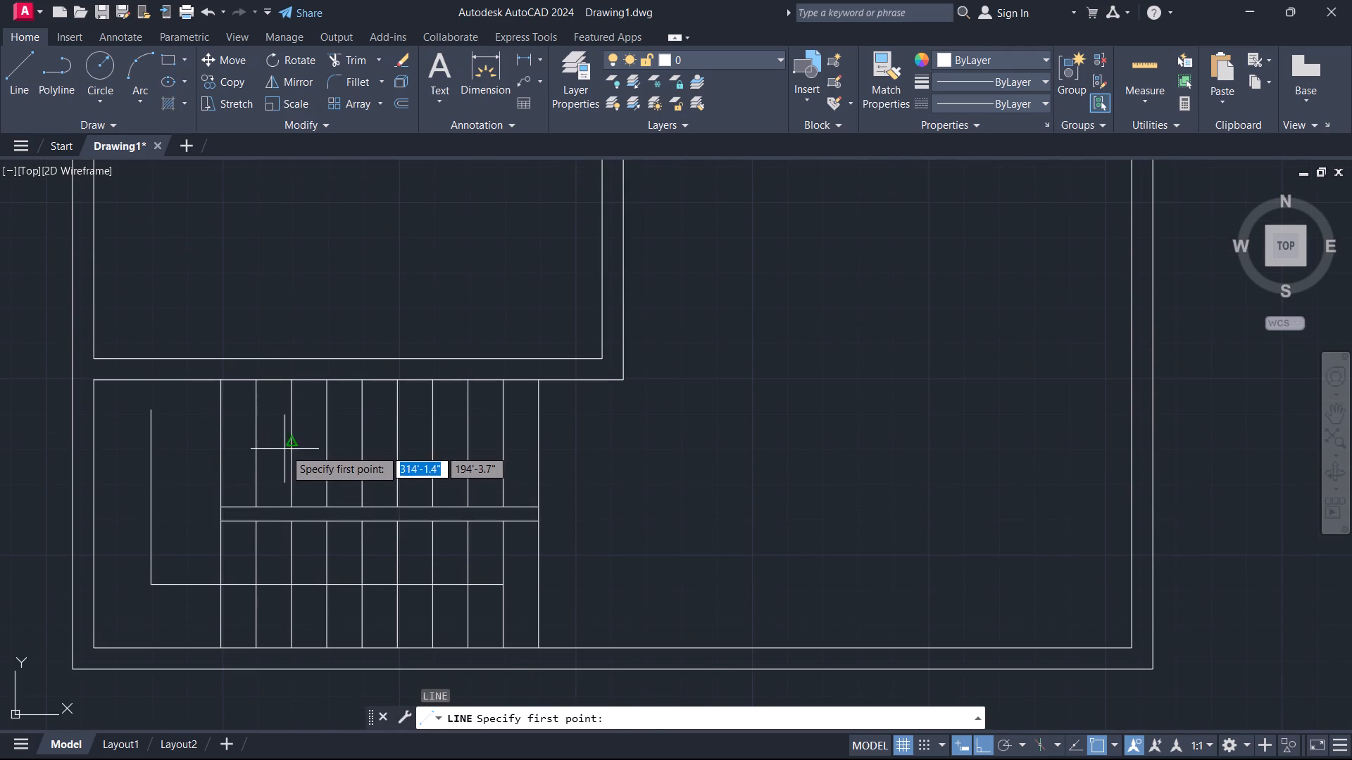
click(287, 448)
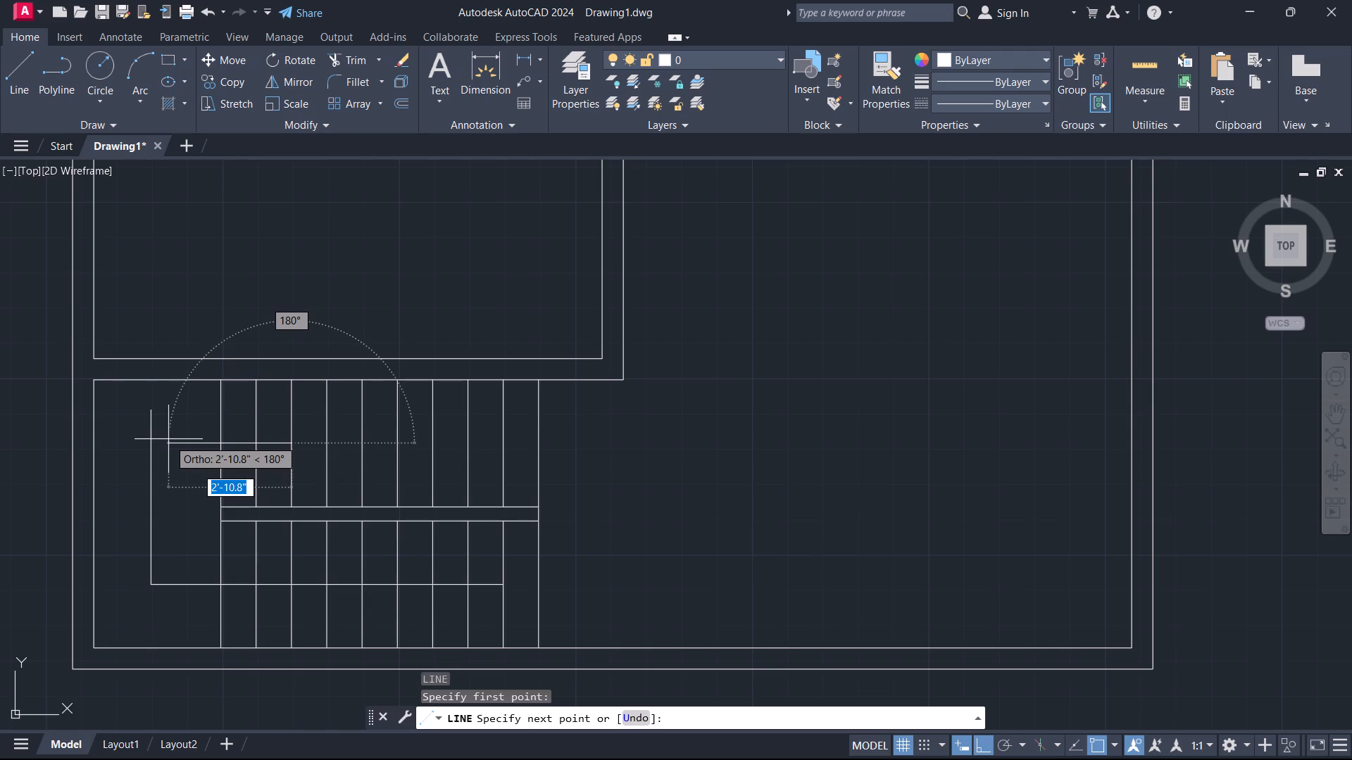
click(151, 441)
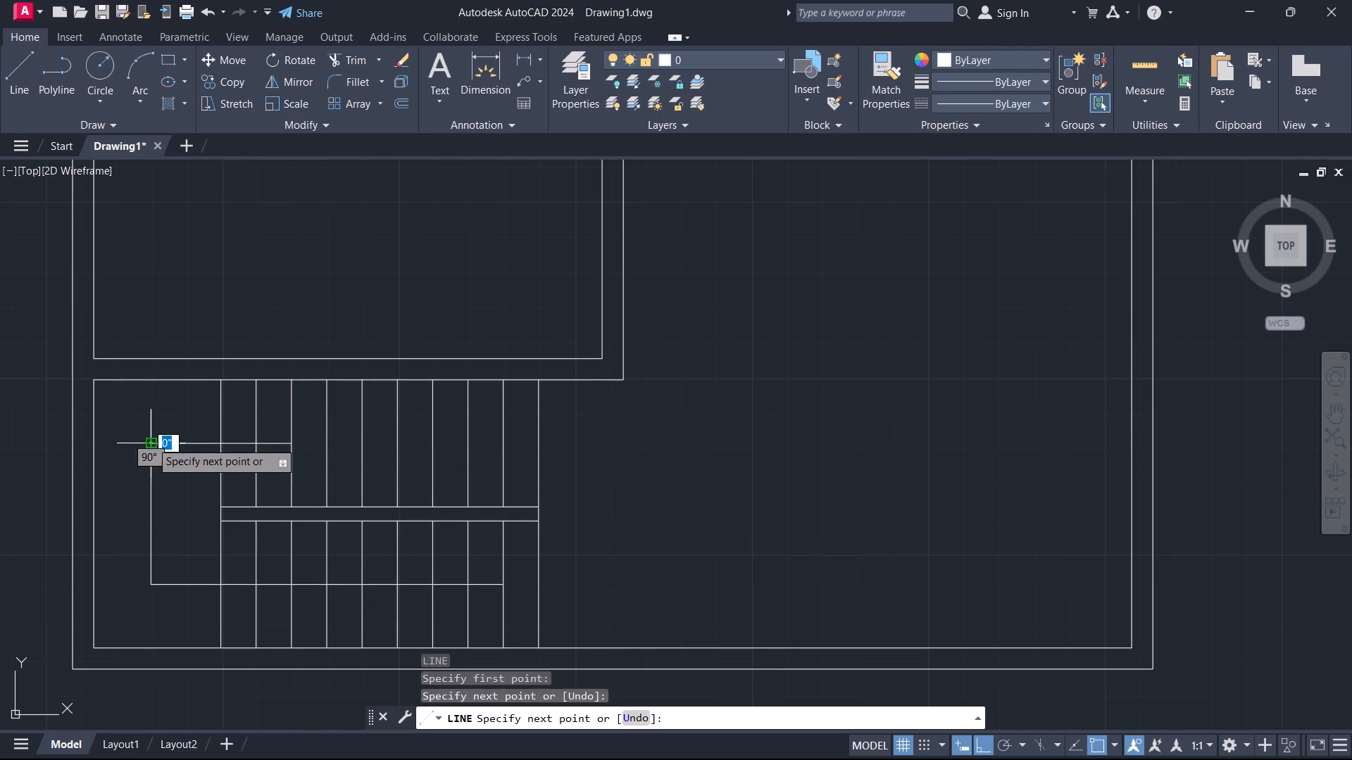
key(Escape)
Trim the end of the landing's north-south direction line that projects north of the new east-west line.
text(TR)
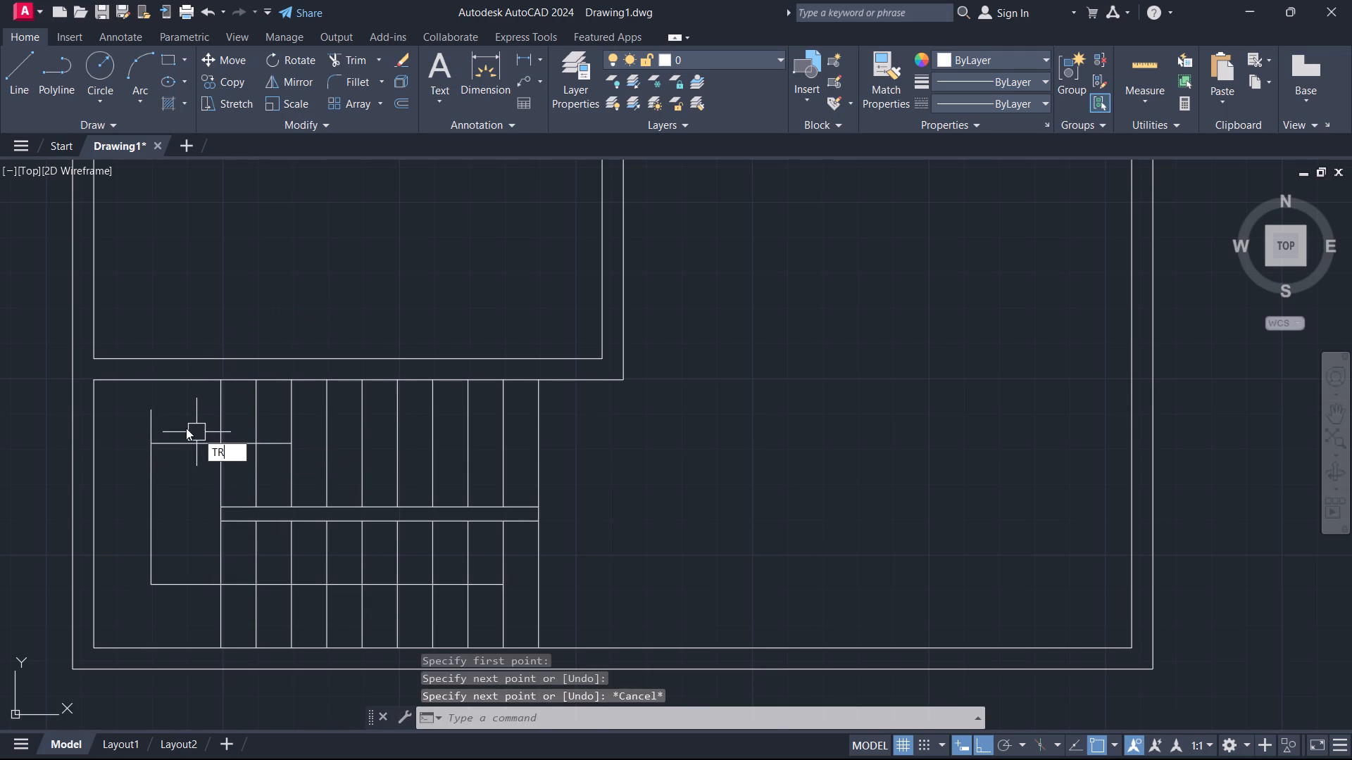
click(183, 428)
key(Escape)
key(space)
key(Escape)
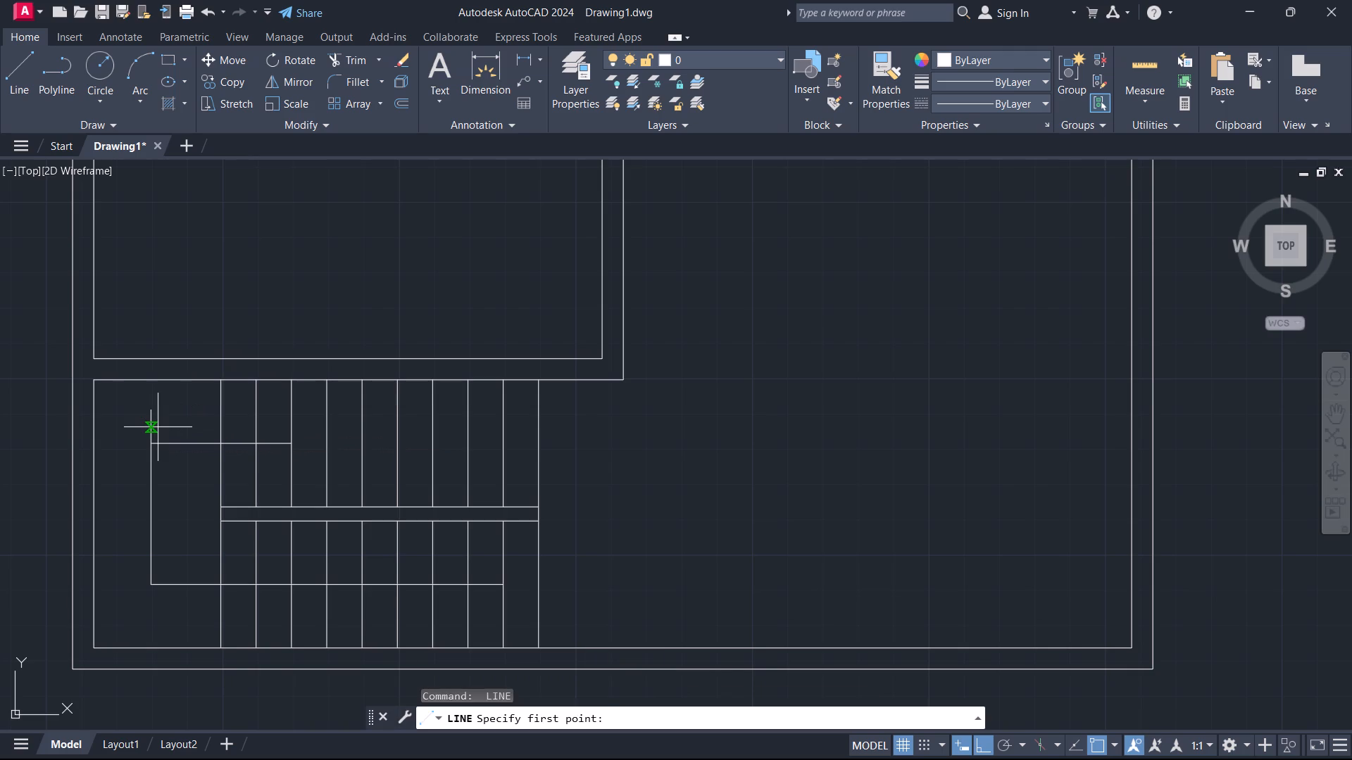
text(TR)
key(space)
click(158, 427)
key(Escape)
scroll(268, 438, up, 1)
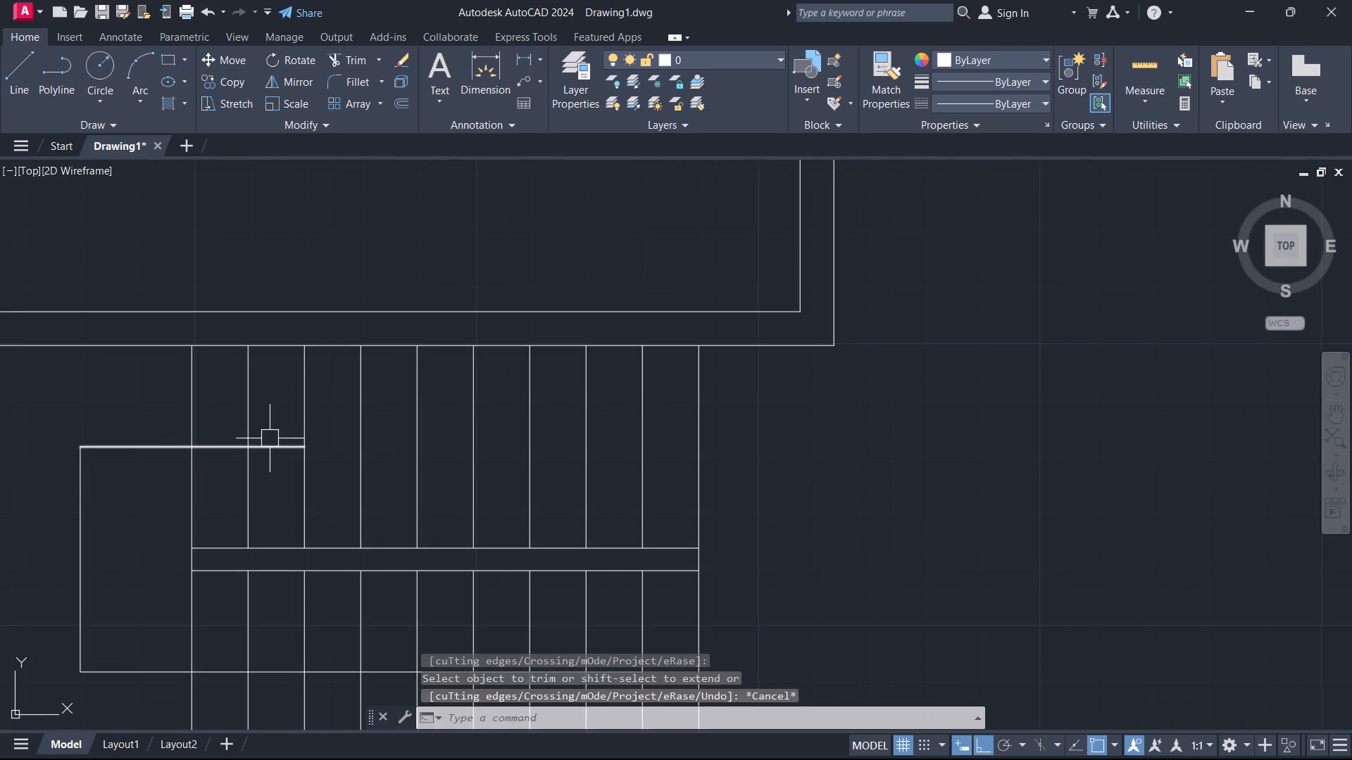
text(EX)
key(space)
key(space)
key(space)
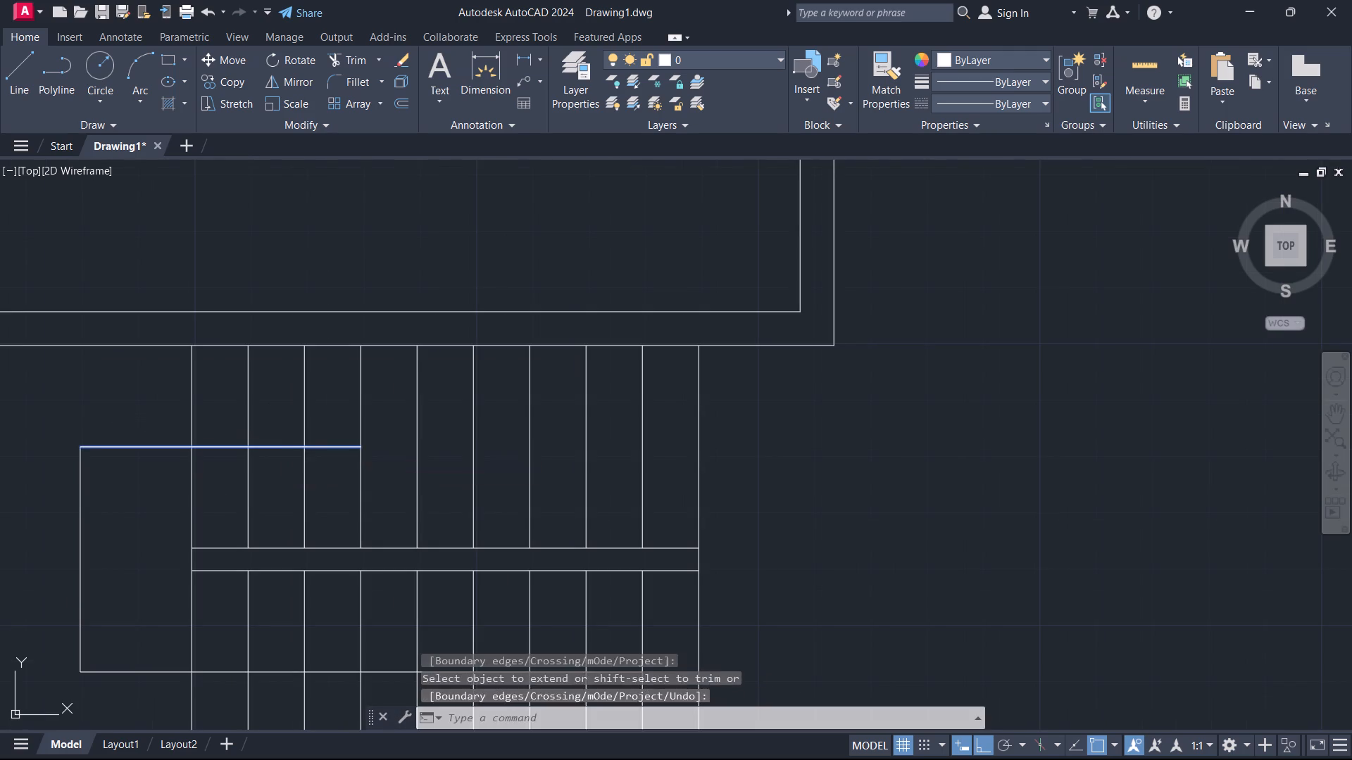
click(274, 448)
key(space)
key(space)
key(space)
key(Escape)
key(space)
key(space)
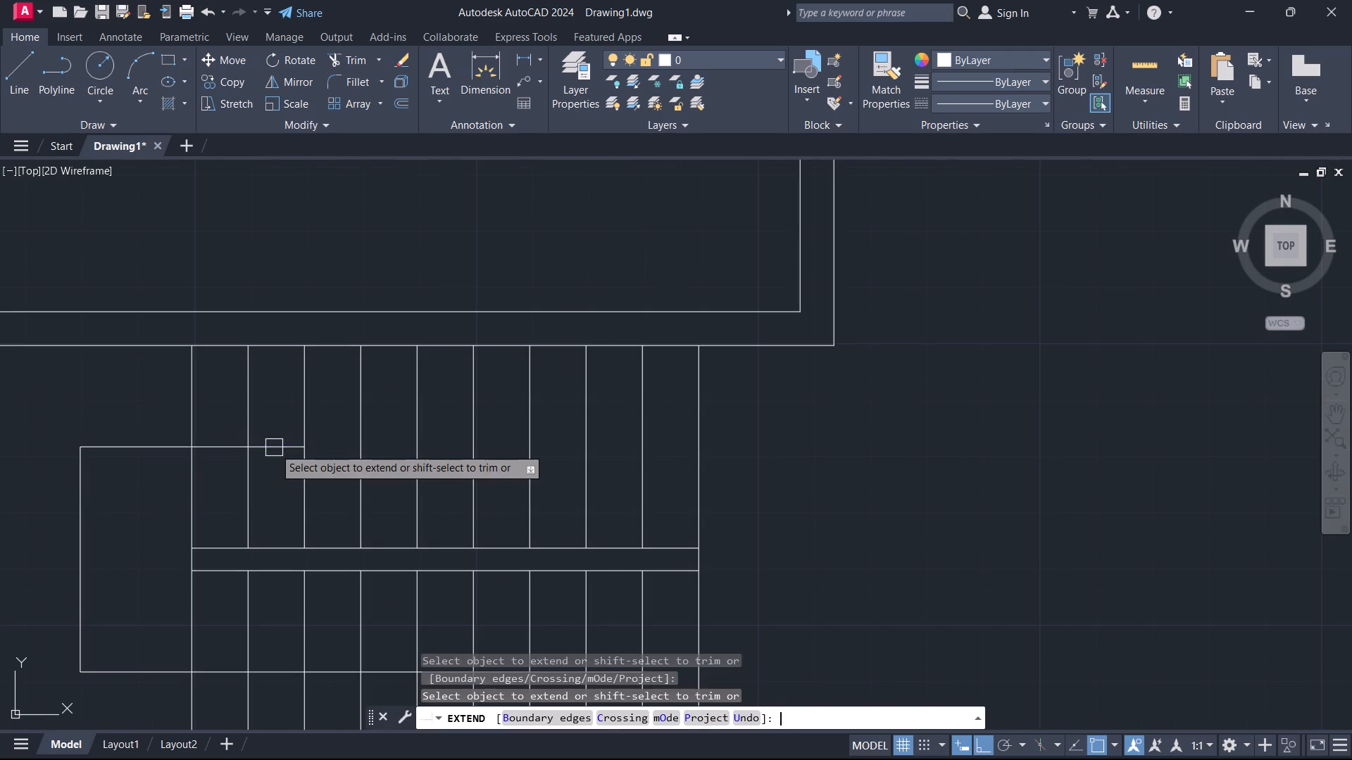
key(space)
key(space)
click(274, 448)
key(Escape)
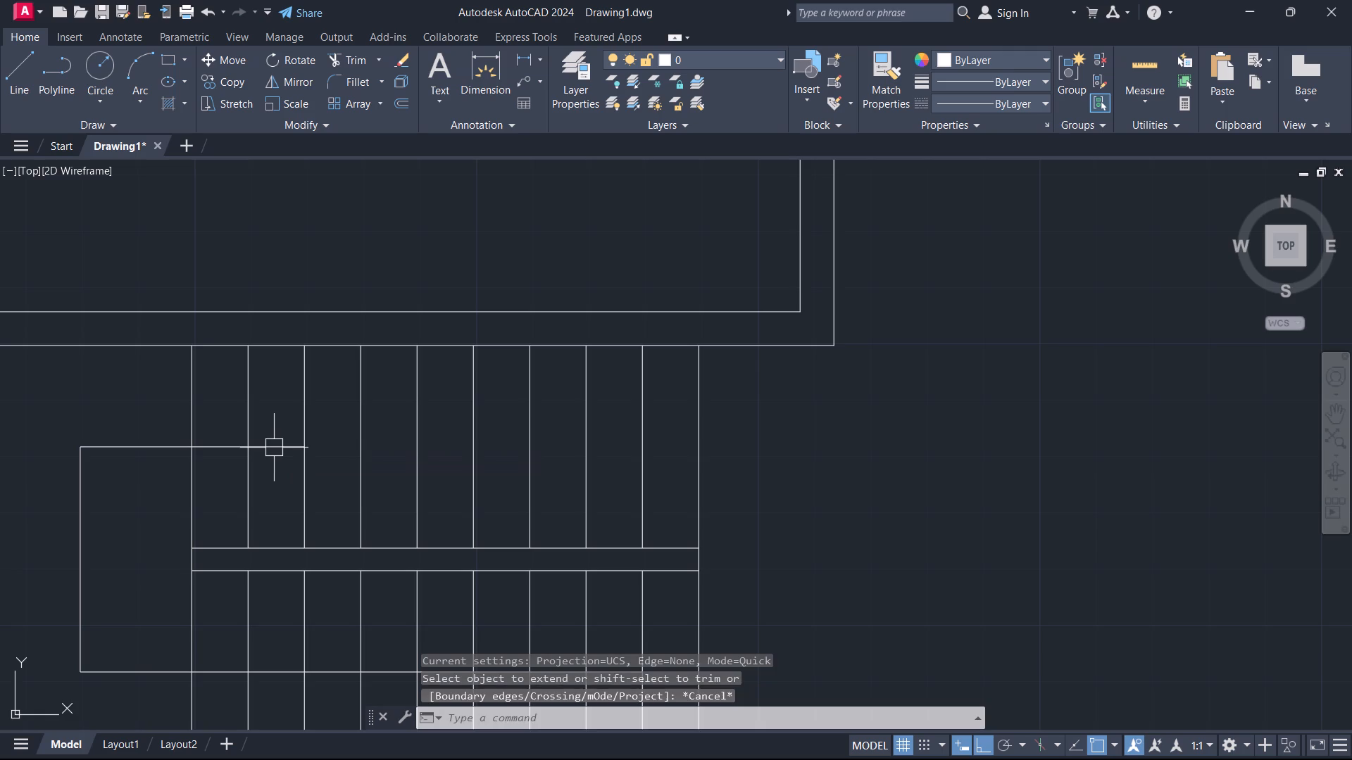
Extend the north flight's direction line east to the sixth tread line from the west.
key(space)
key(space)
click(274, 448)
click(284, 448)
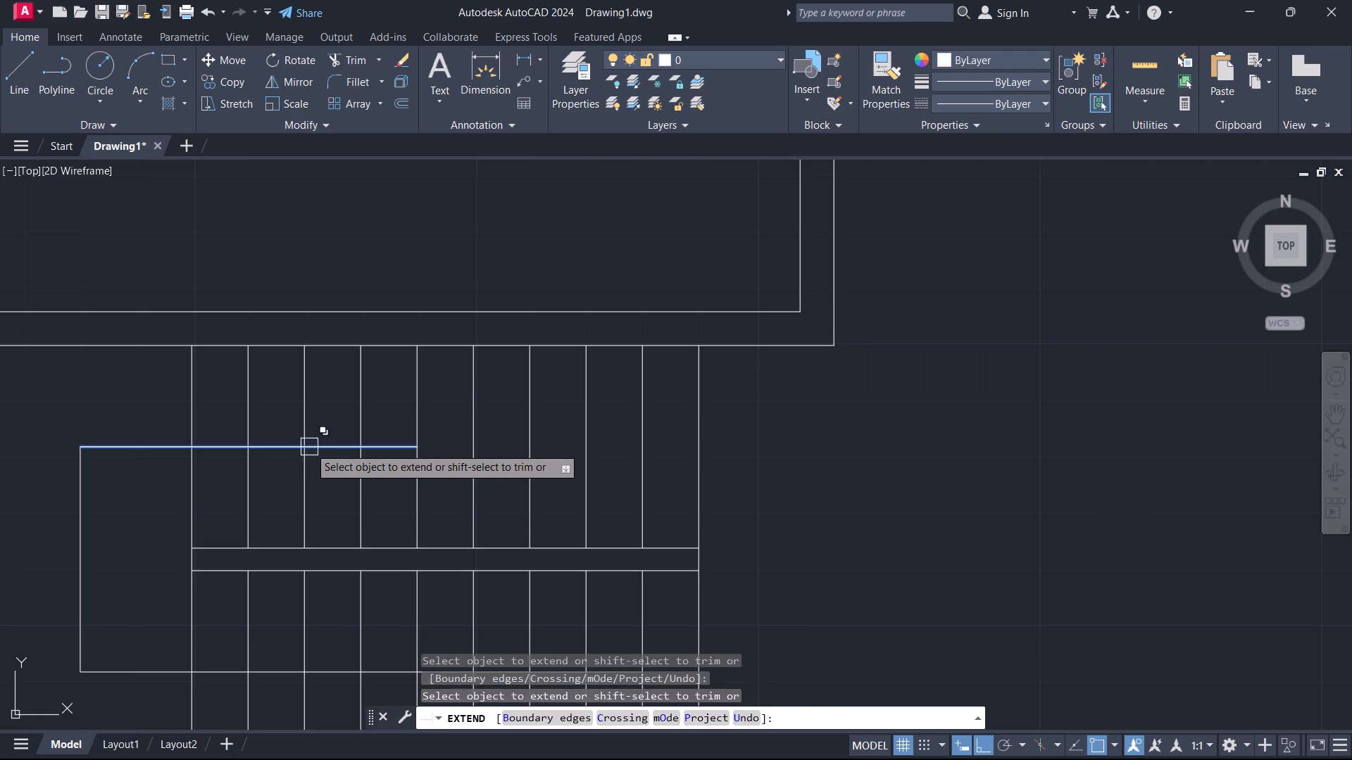
click(315, 447)
click(382, 444)
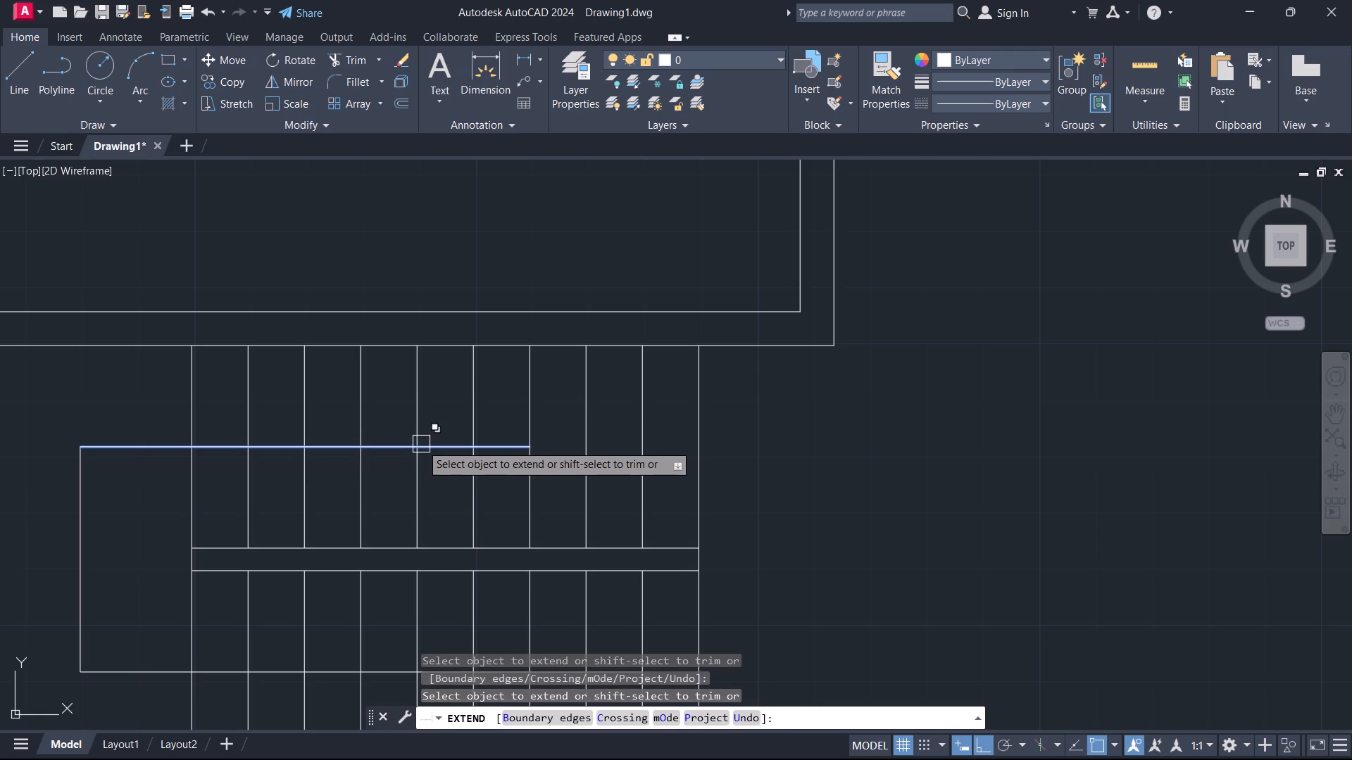
key(Escape)
Draw a small 3-sided polygon, inscribed in a circle, as an east-pointing arrowhead centred on the north direction line's east end.
text(POL)
key(space)
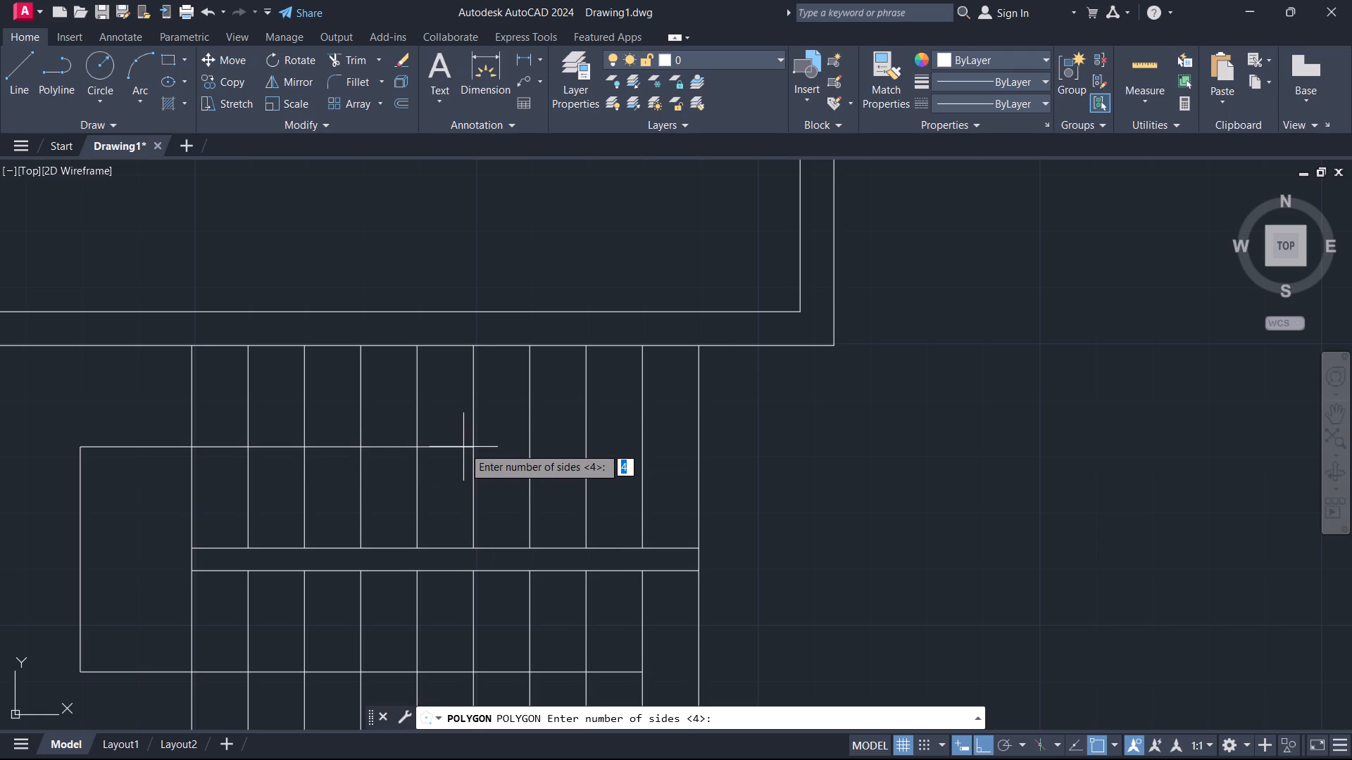
key(3)
key(Return)
click(470, 449)
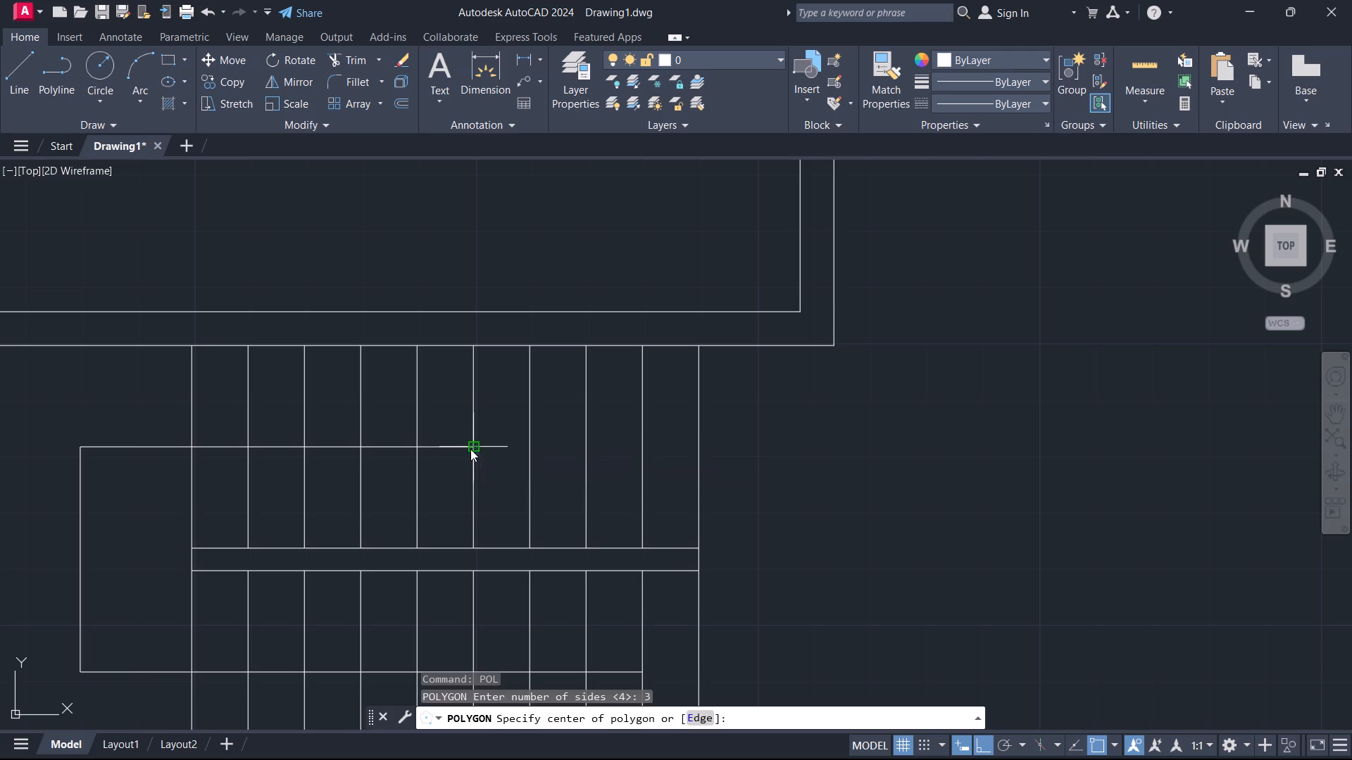
drag(518, 488, 470, 449)
scroll(481, 445, up, 2)
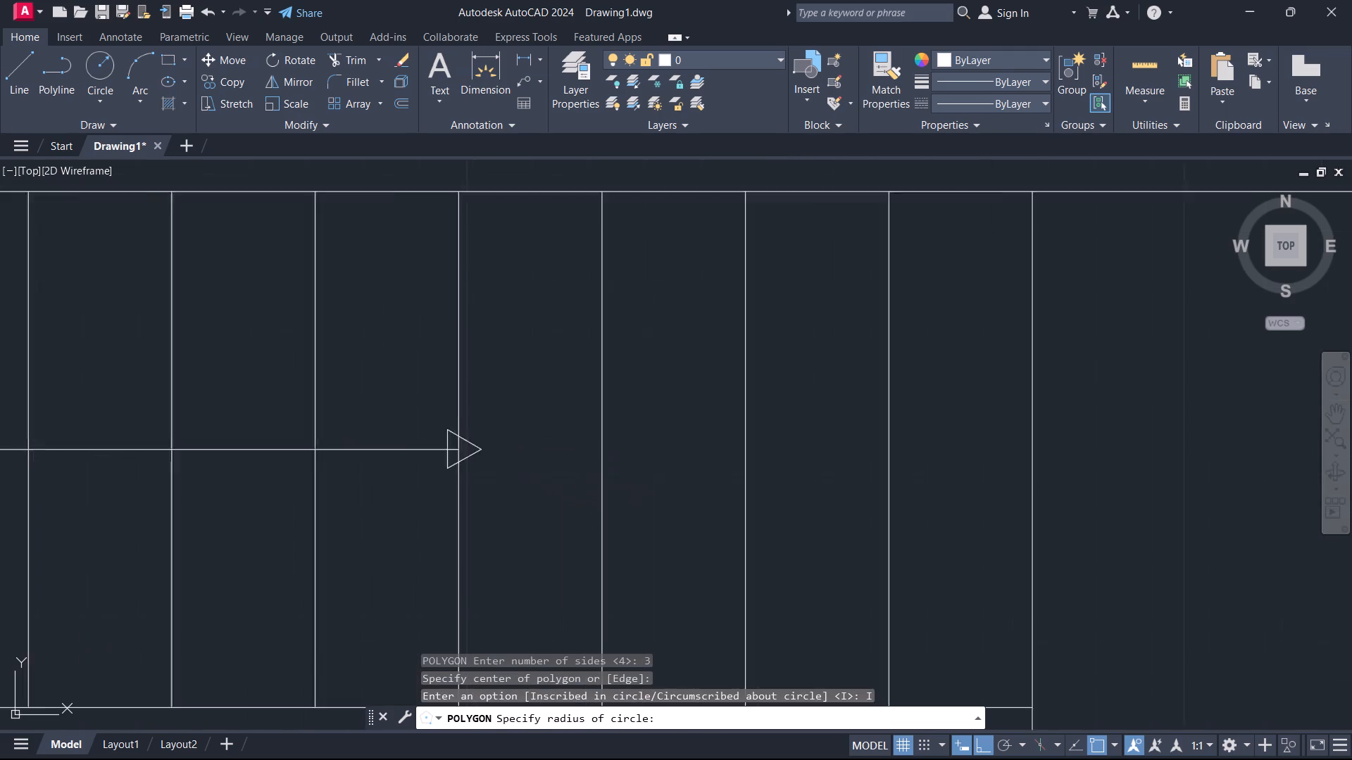
scroll(481, 445, up, 2)
click(512, 455)
key(Escape)
Trim the direction line and tread line segments inside the arrowhead triangle.
text(TR)
key(space)
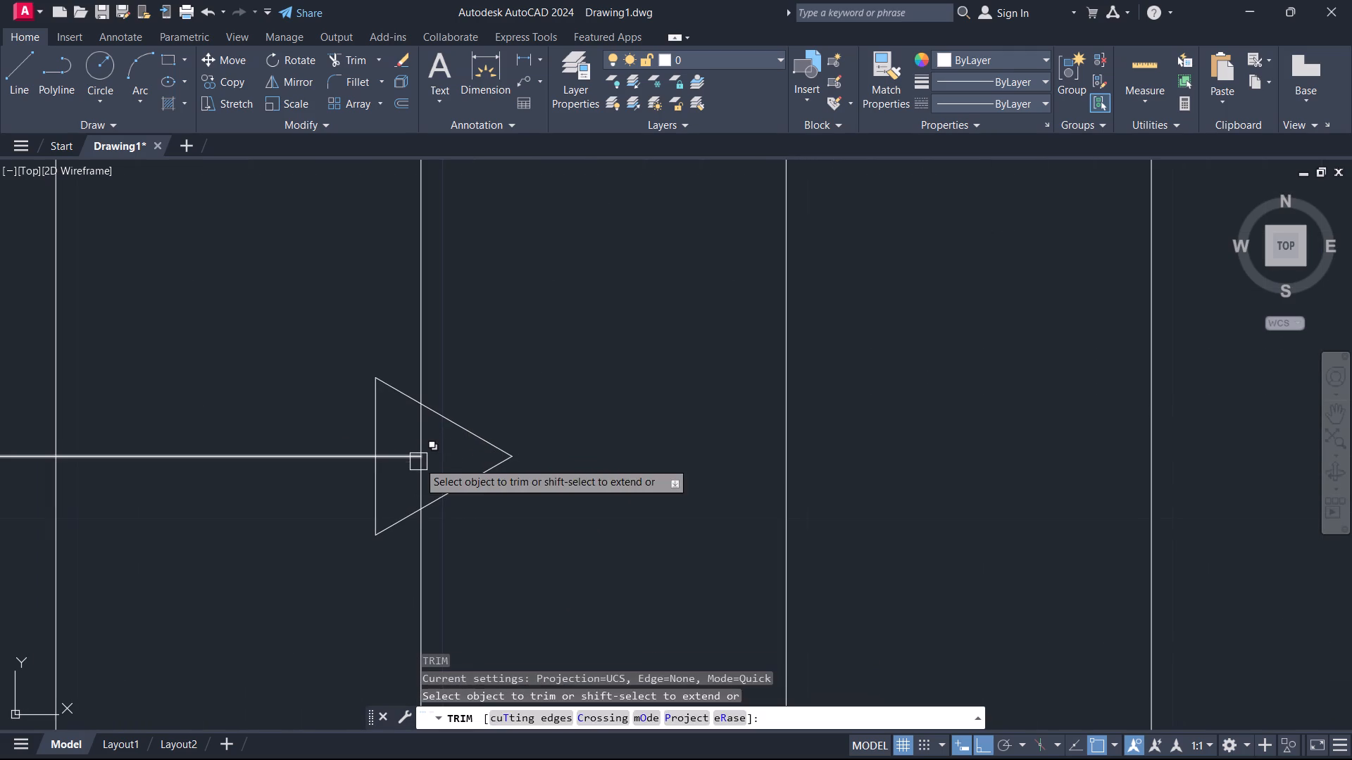
drag(436, 473, 432, 447)
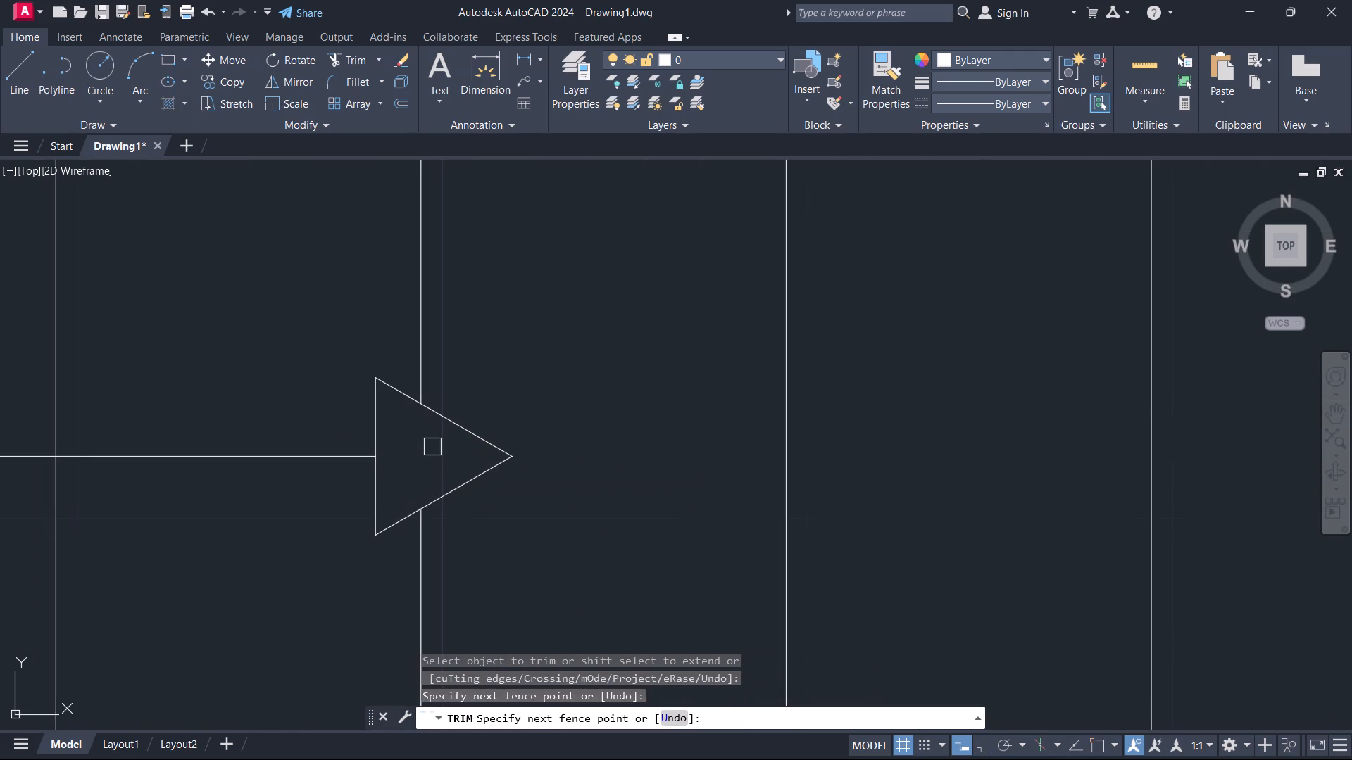
key(Escape)
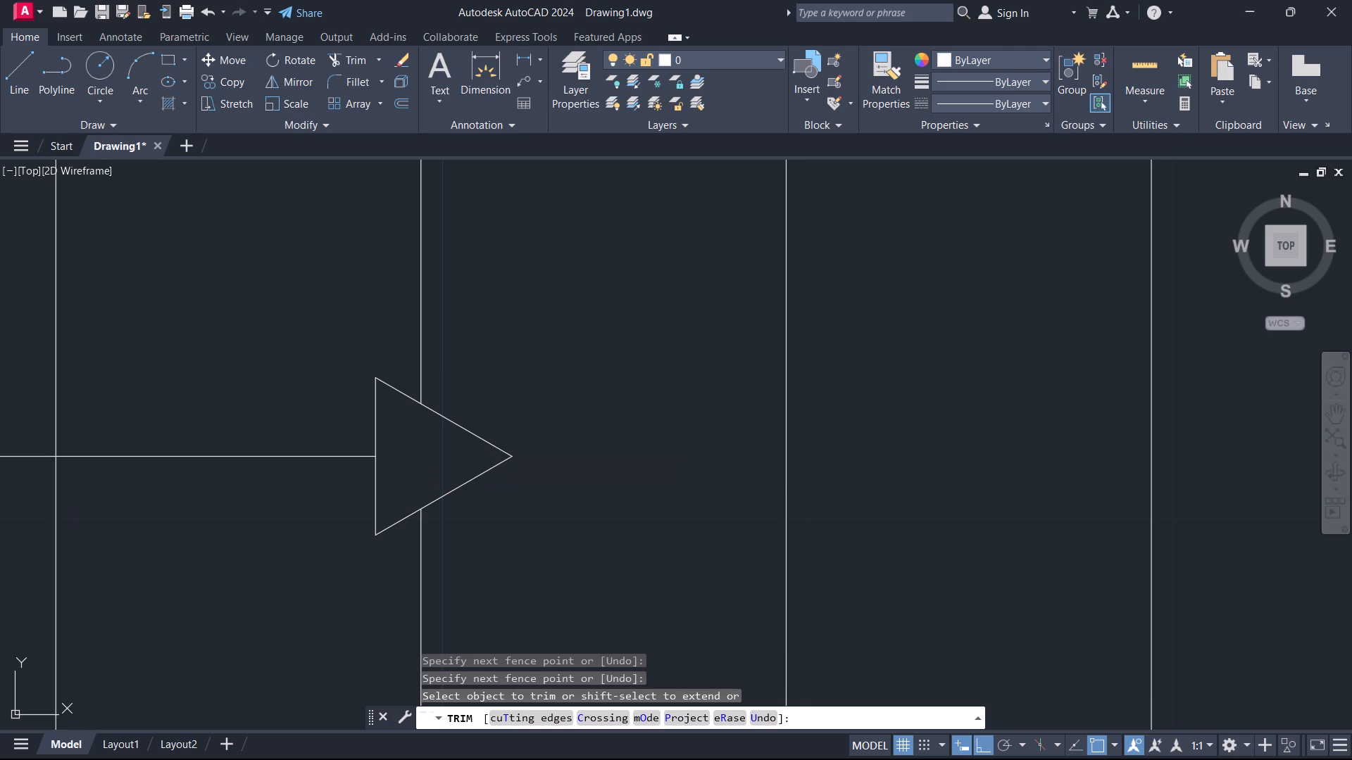
Extend the south flight's direction line east to the easternmost tread line.
scroll(340, 509, down, 2)
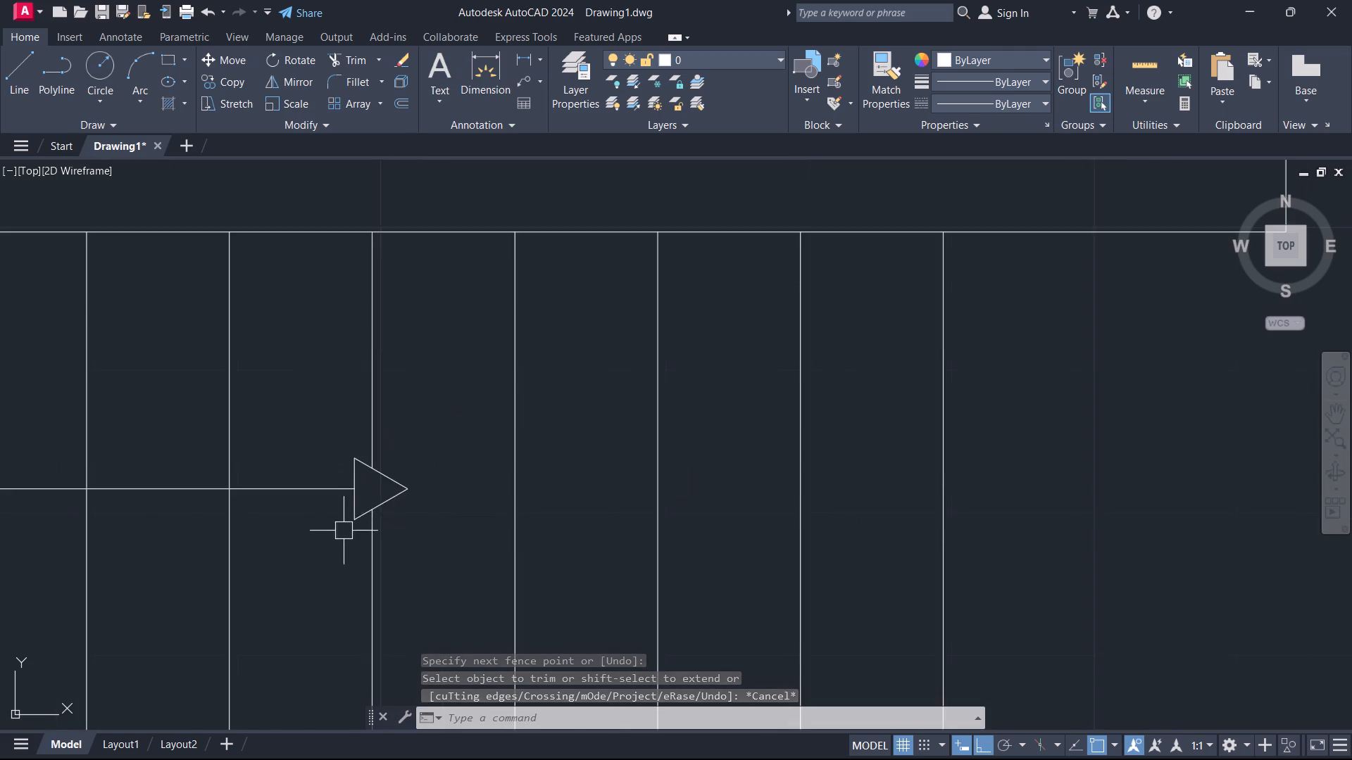
scroll(337, 544, down, 3)
middle_drag(331, 569, 432, 474)
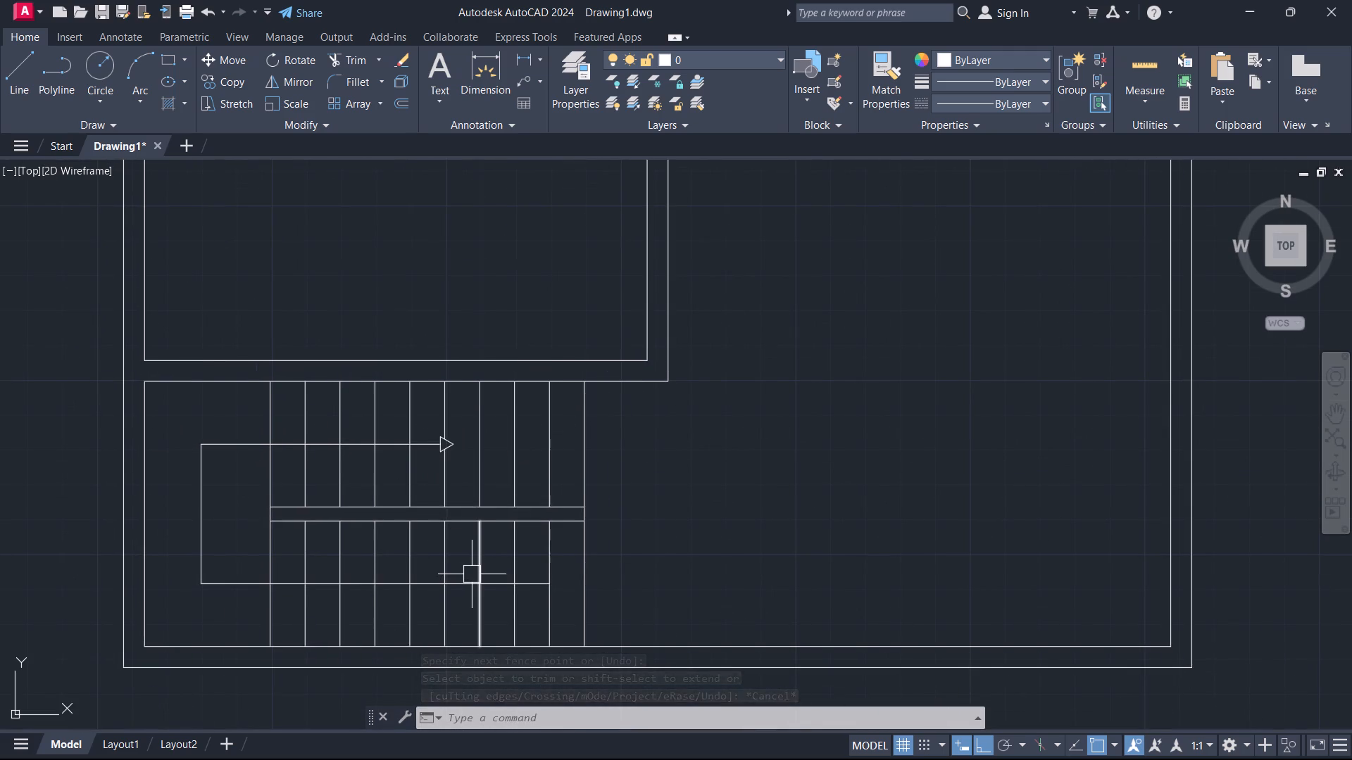
text(EX)
key(space)
click(534, 581)
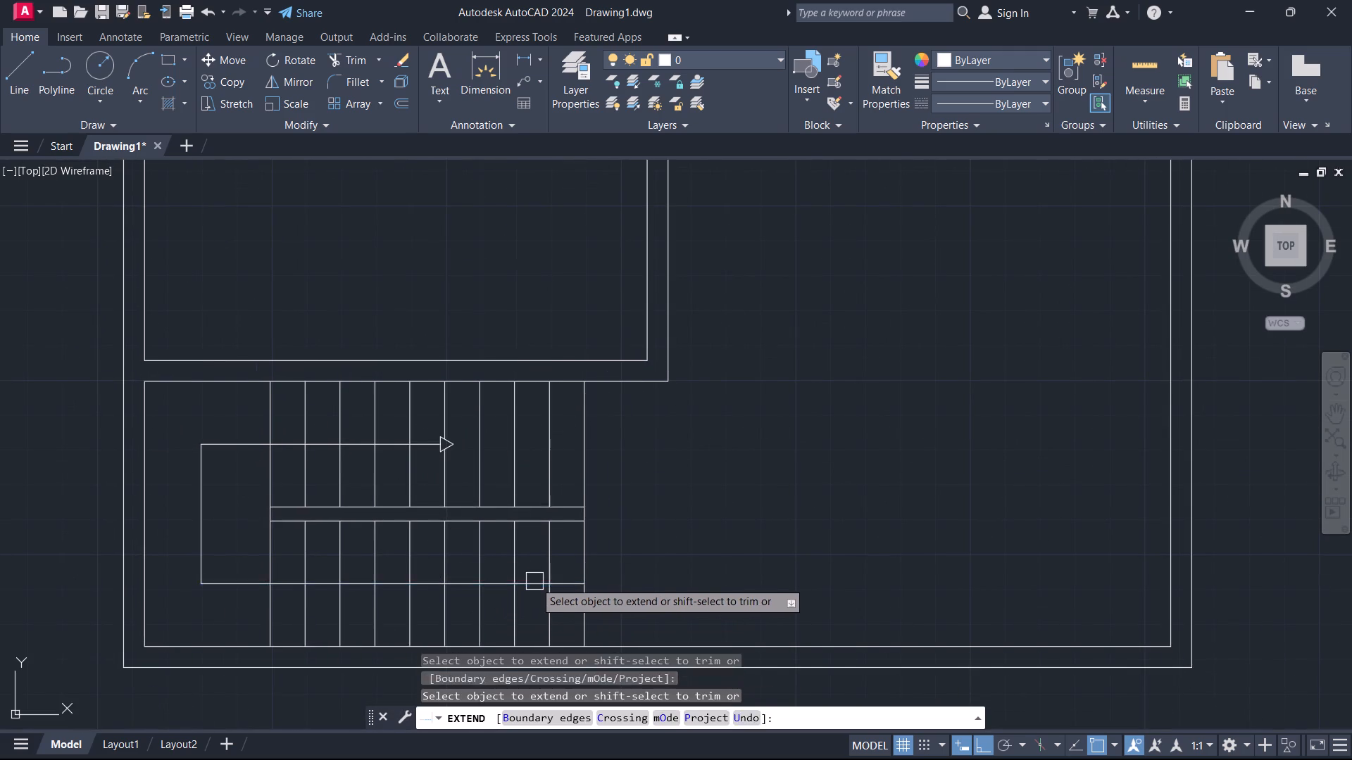
key(Escape)
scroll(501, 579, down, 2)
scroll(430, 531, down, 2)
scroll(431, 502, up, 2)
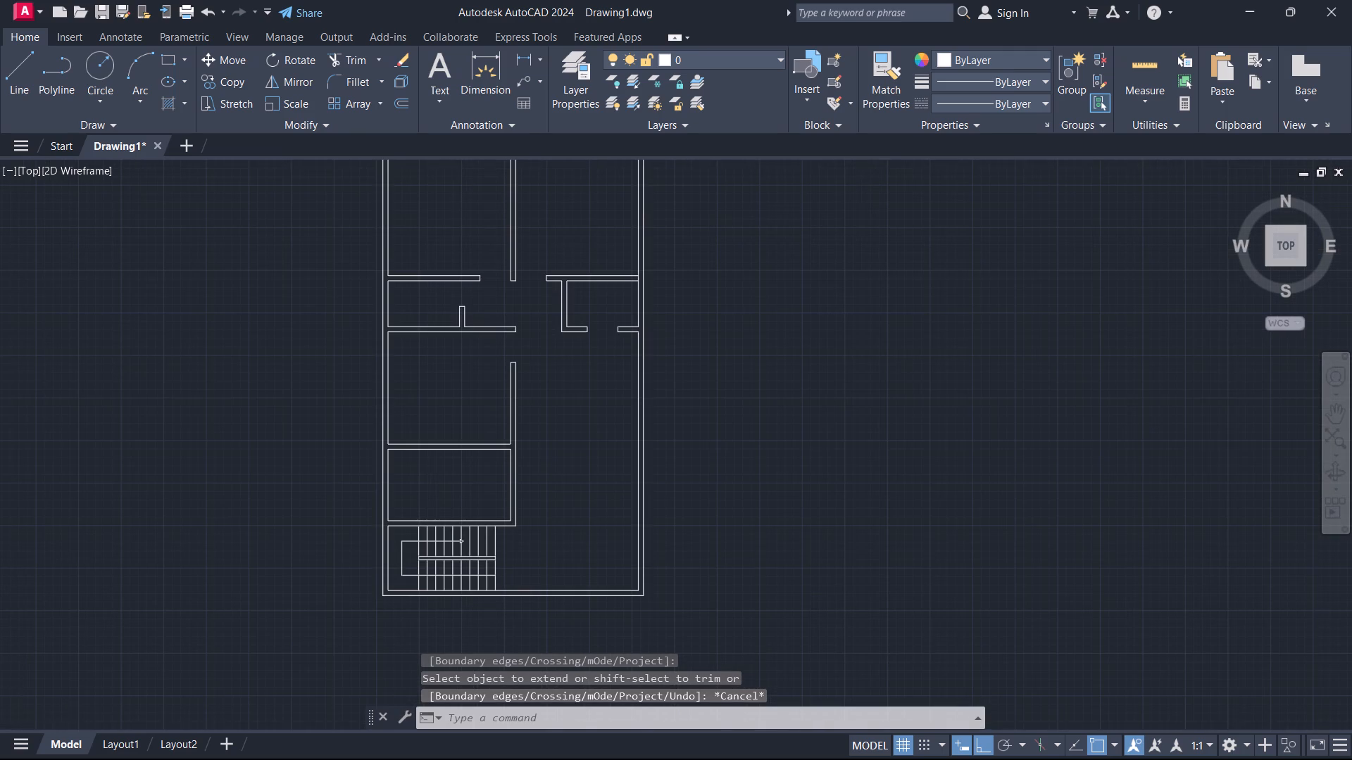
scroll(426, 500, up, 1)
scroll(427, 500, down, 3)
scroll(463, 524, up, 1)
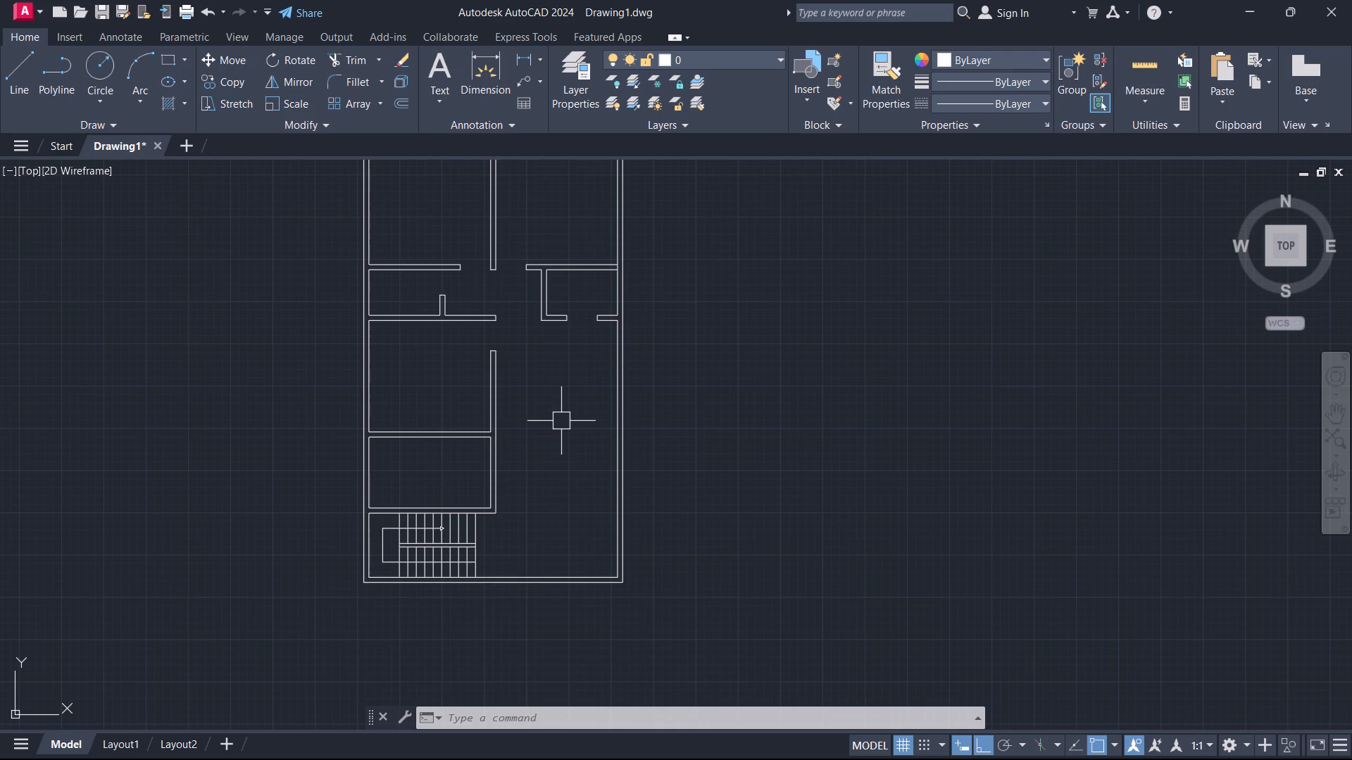
Draw a line across the thickness of the east wall of the room north of the staircase, at its inner face's midpoint.
scroll(561, 421, up, 1)
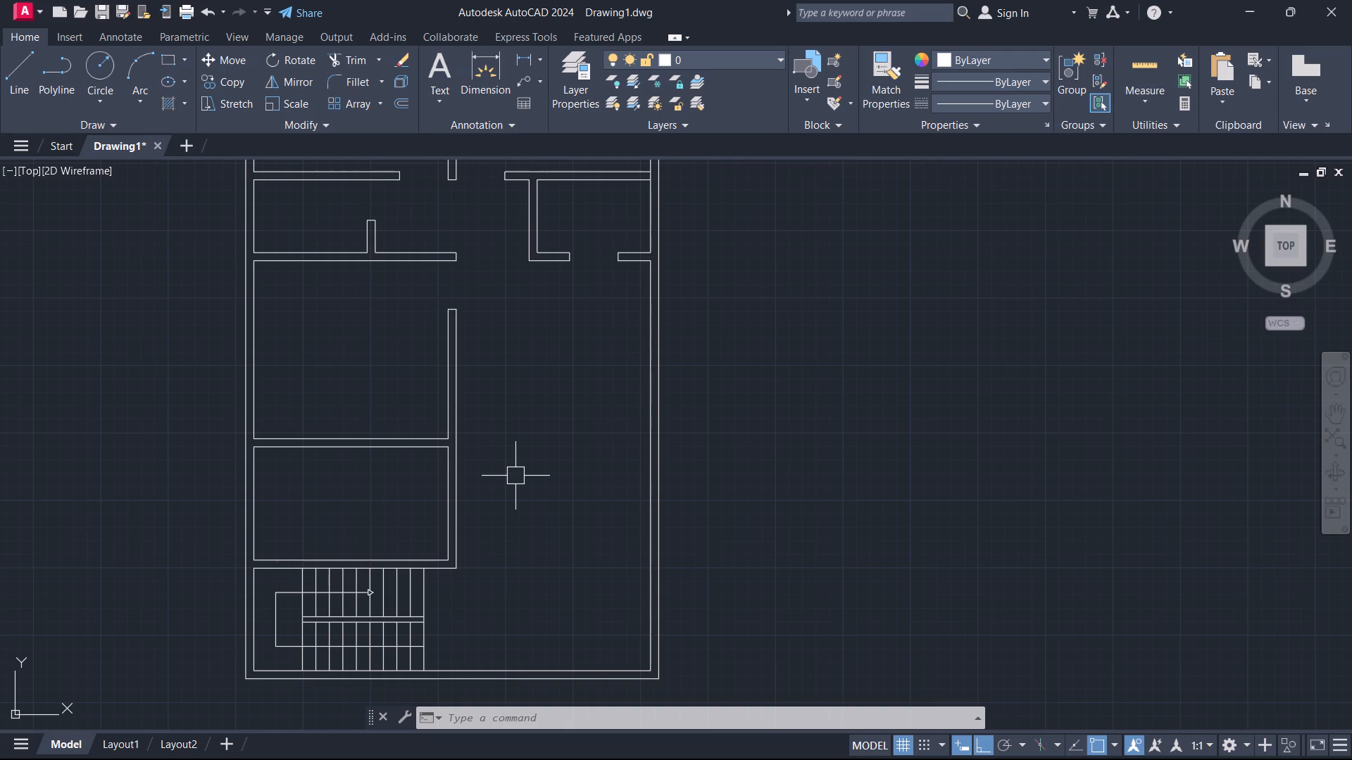
scroll(415, 474, up, 1)
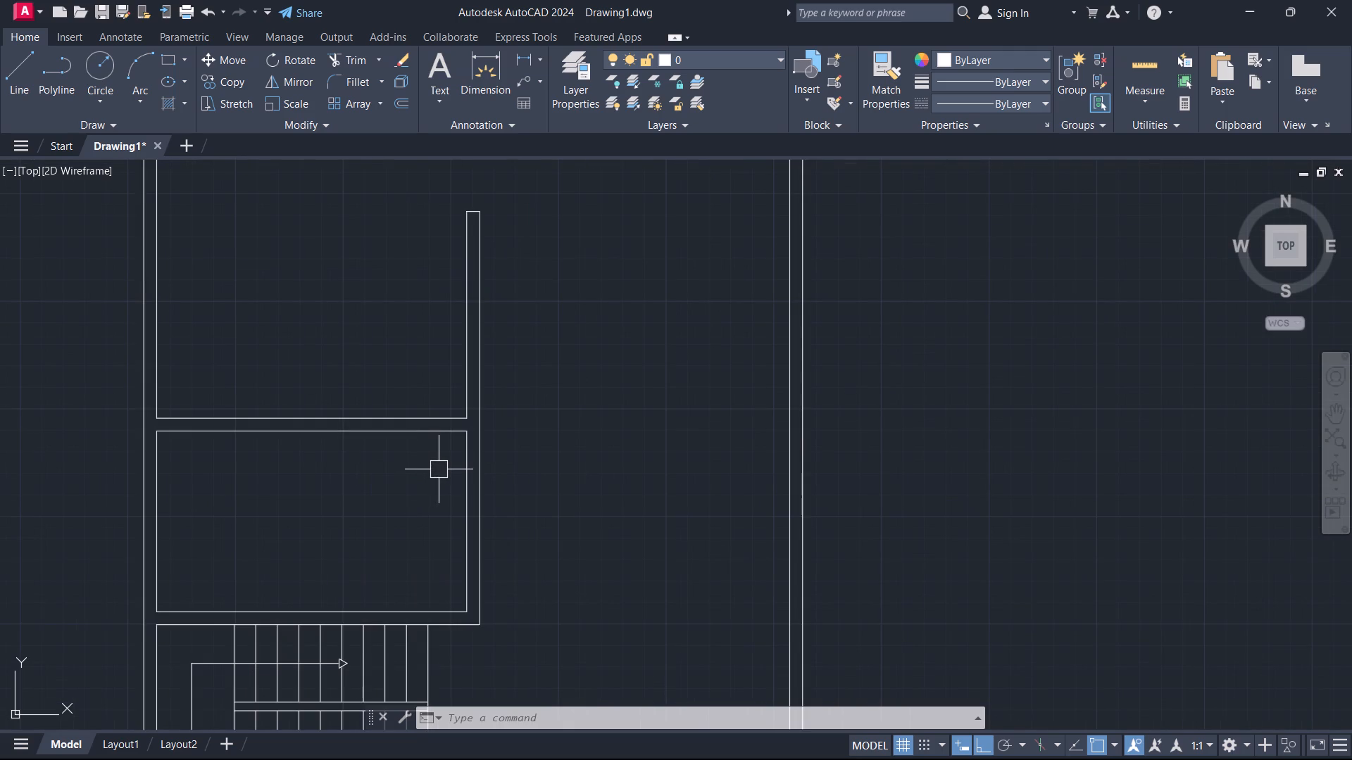
text(L)
key(space)
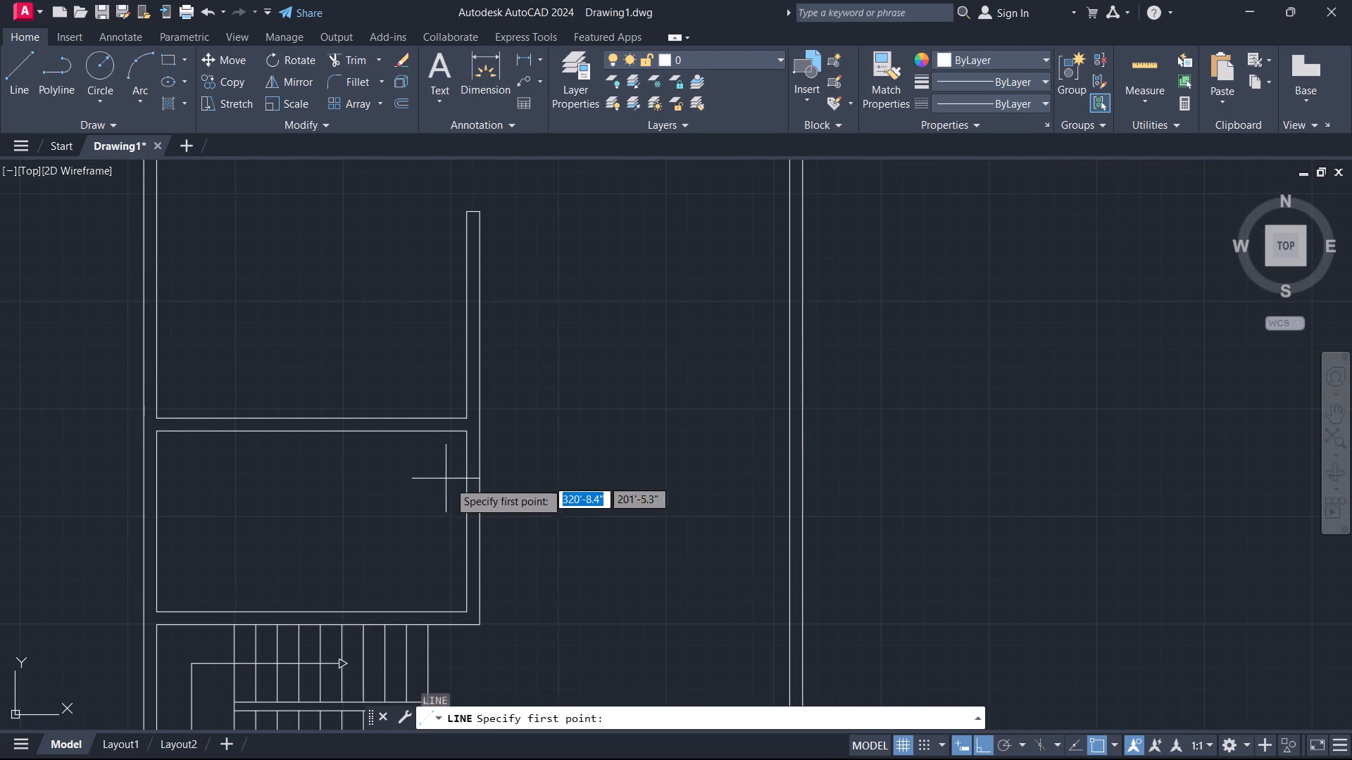
click(467, 517)
click(481, 521)
key(Escape)
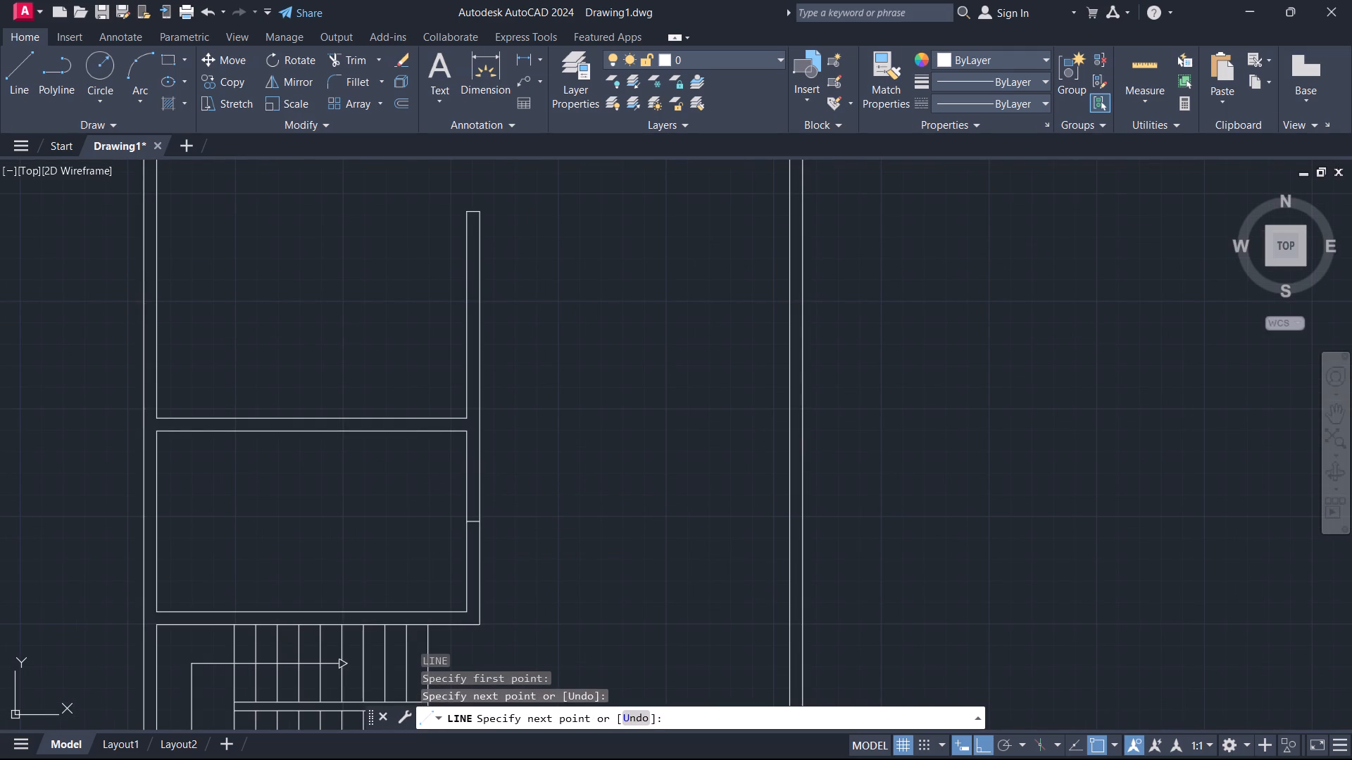
Offset the short line across the wall by 1'6" to the south and to the north.
scroll(486, 547, up, 1)
text(O 1'6)
key(Return)
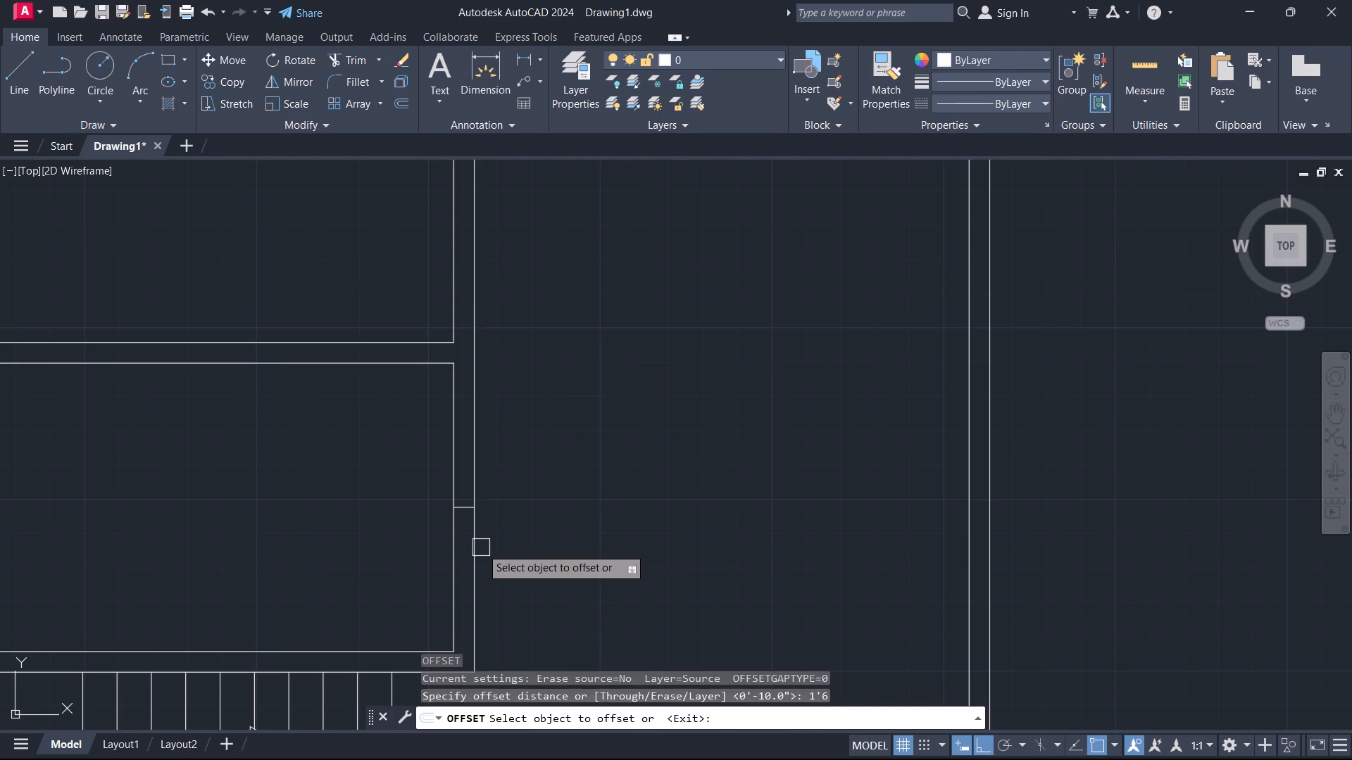
scroll(471, 524, up, 2)
click(456, 486)
click(450, 514)
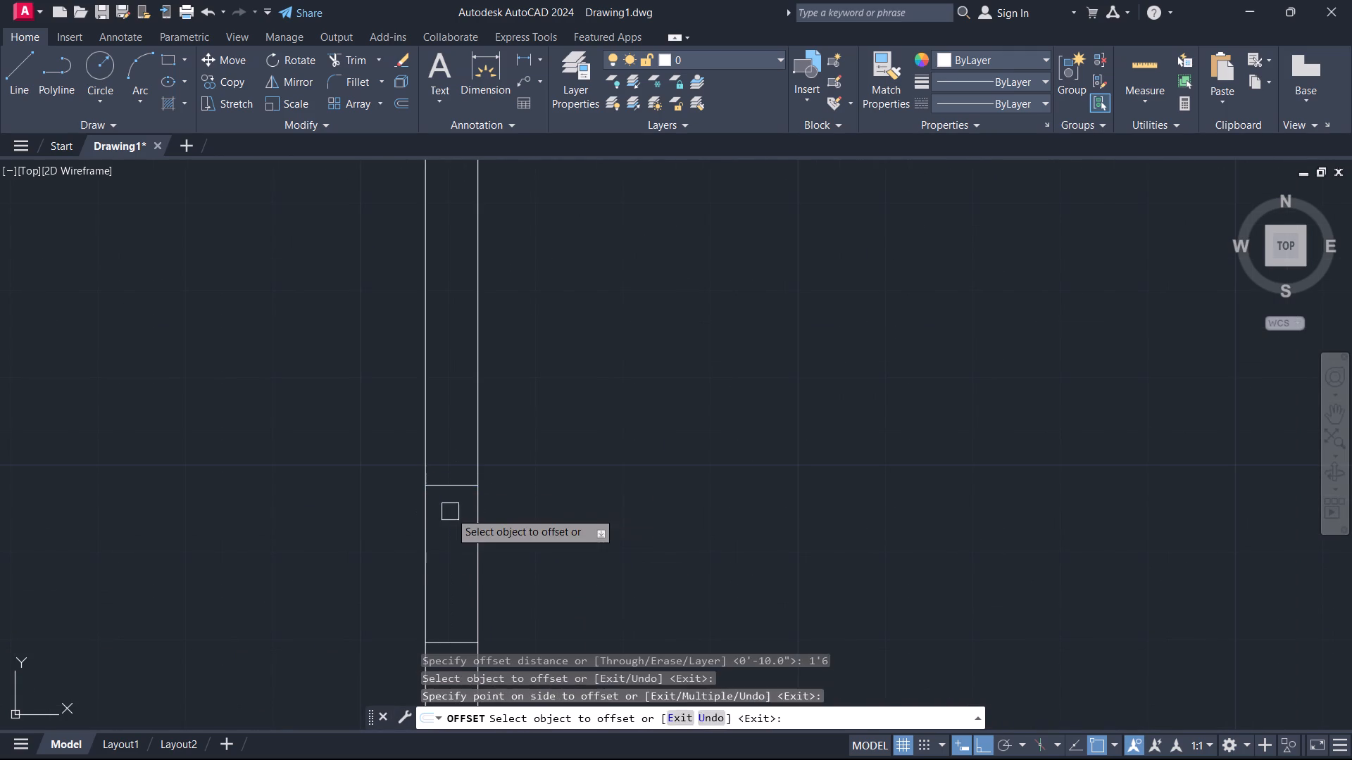
click(450, 484)
click(454, 434)
key(Escape)
Trim the wall faces and centre line between the two offset lines with a fence to open the doorway.
text(TR)
key(space)
drag(509, 523, 403, 531)
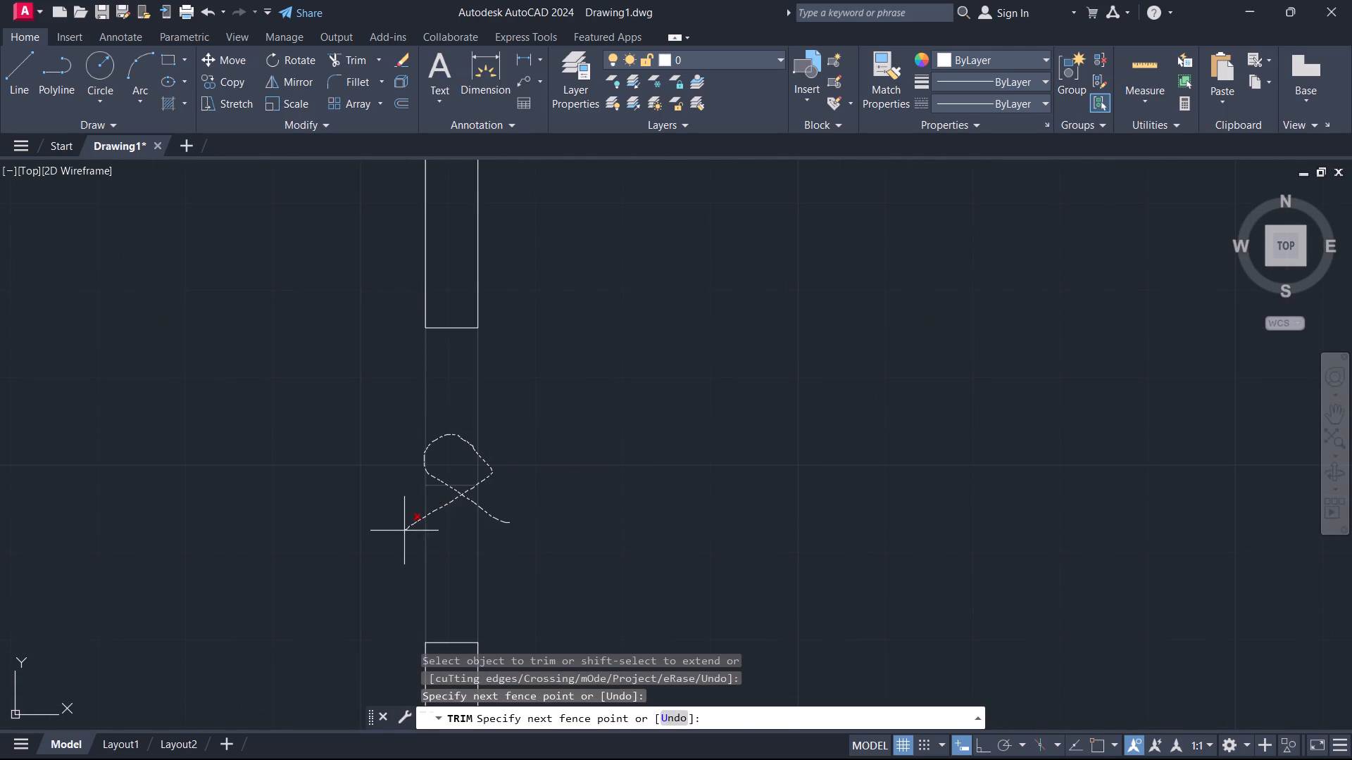
drag(403, 531, 405, 535)
key(Escape)
Offset the inner faces of the west and south walls 2' into the room north of the staircase.
scroll(434, 502, down, 4)
scroll(404, 490, up, 1)
middle_drag(403, 490, 493, 528)
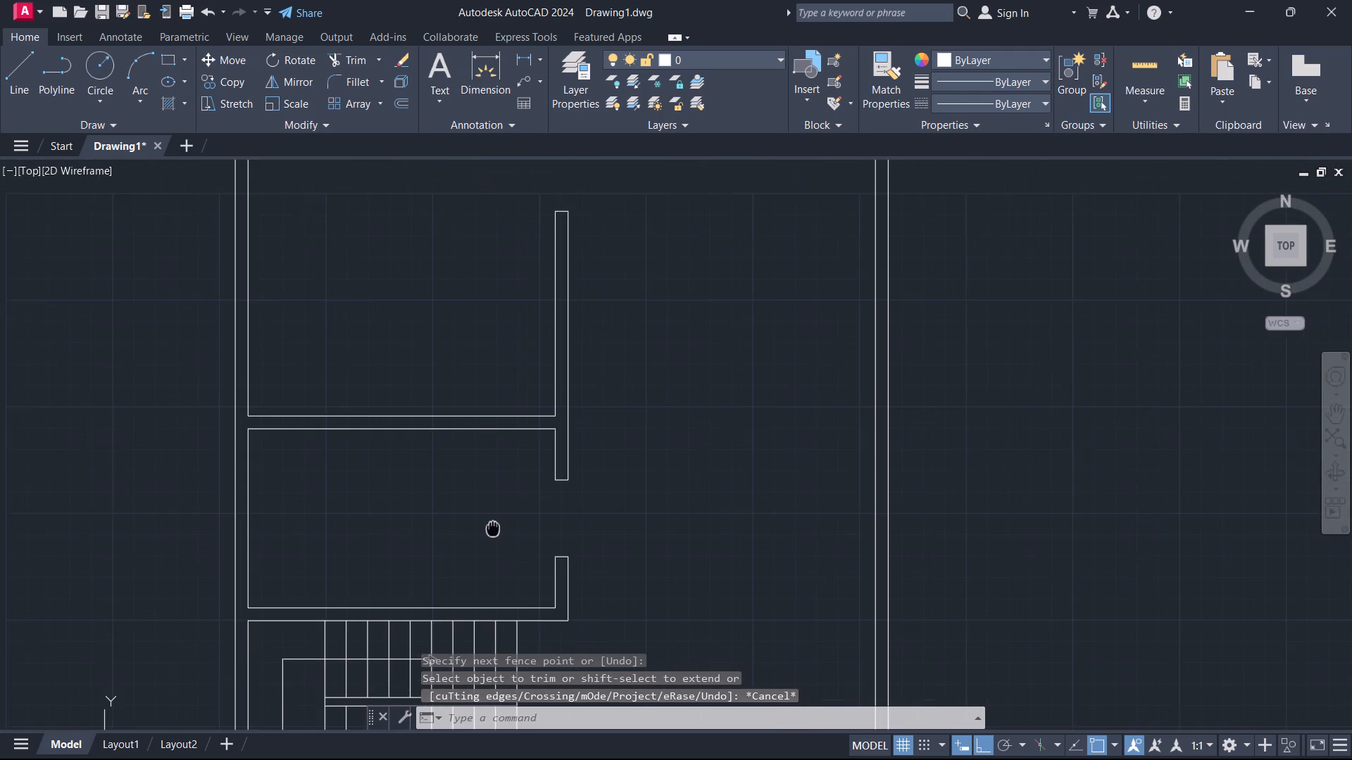
middle_drag(493, 528, 494, 524)
middle_click(494, 524)
middle_click(494, 524)
scroll(505, 554, up, 1)
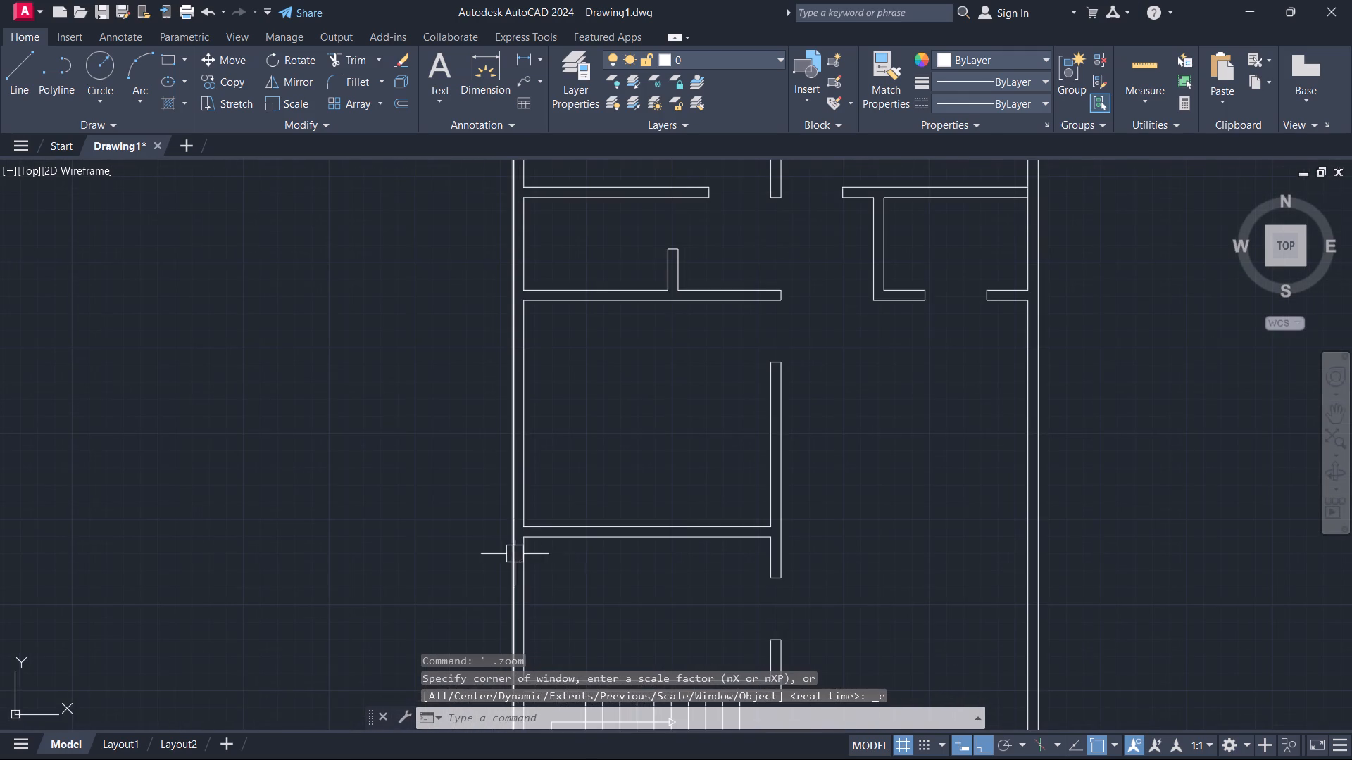
scroll(547, 575, up, 1)
text(O)
key(space)
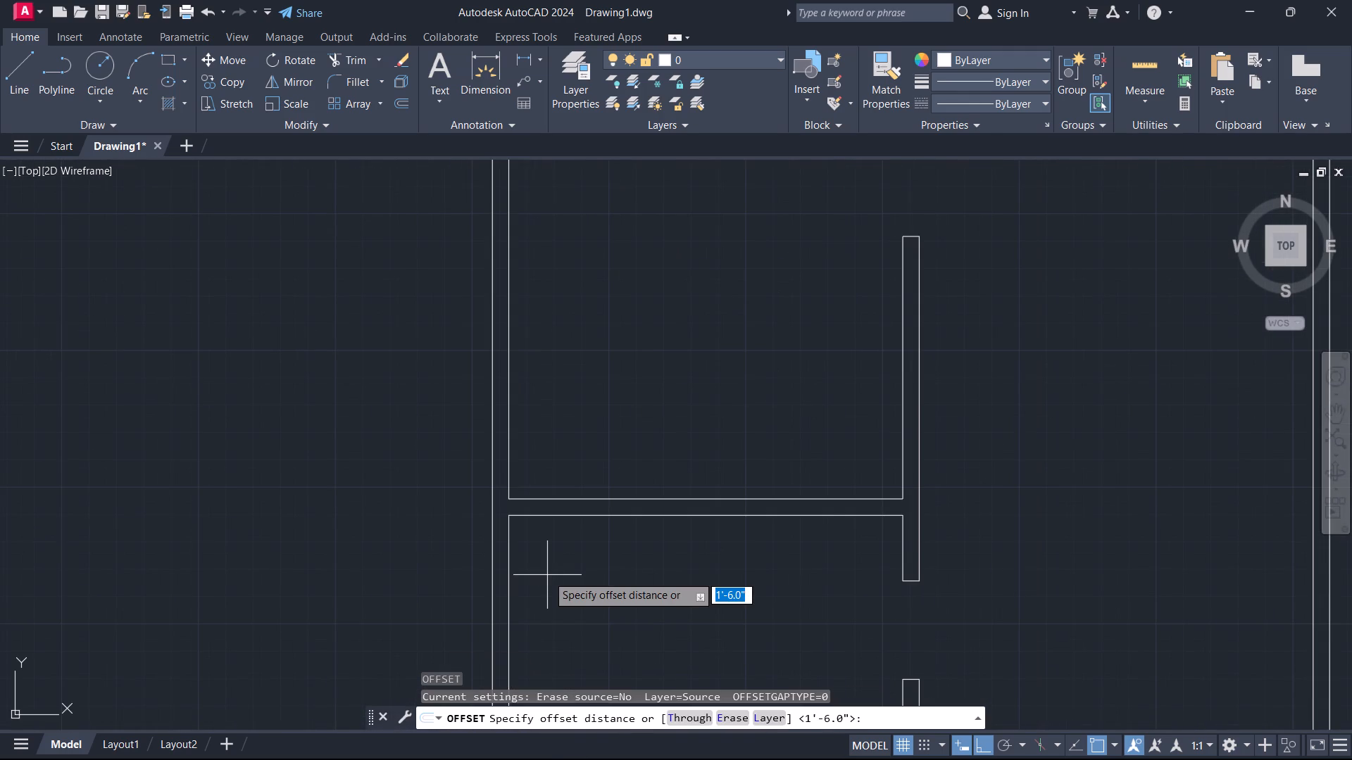
key(2)
key(apostrophe)
key(Return)
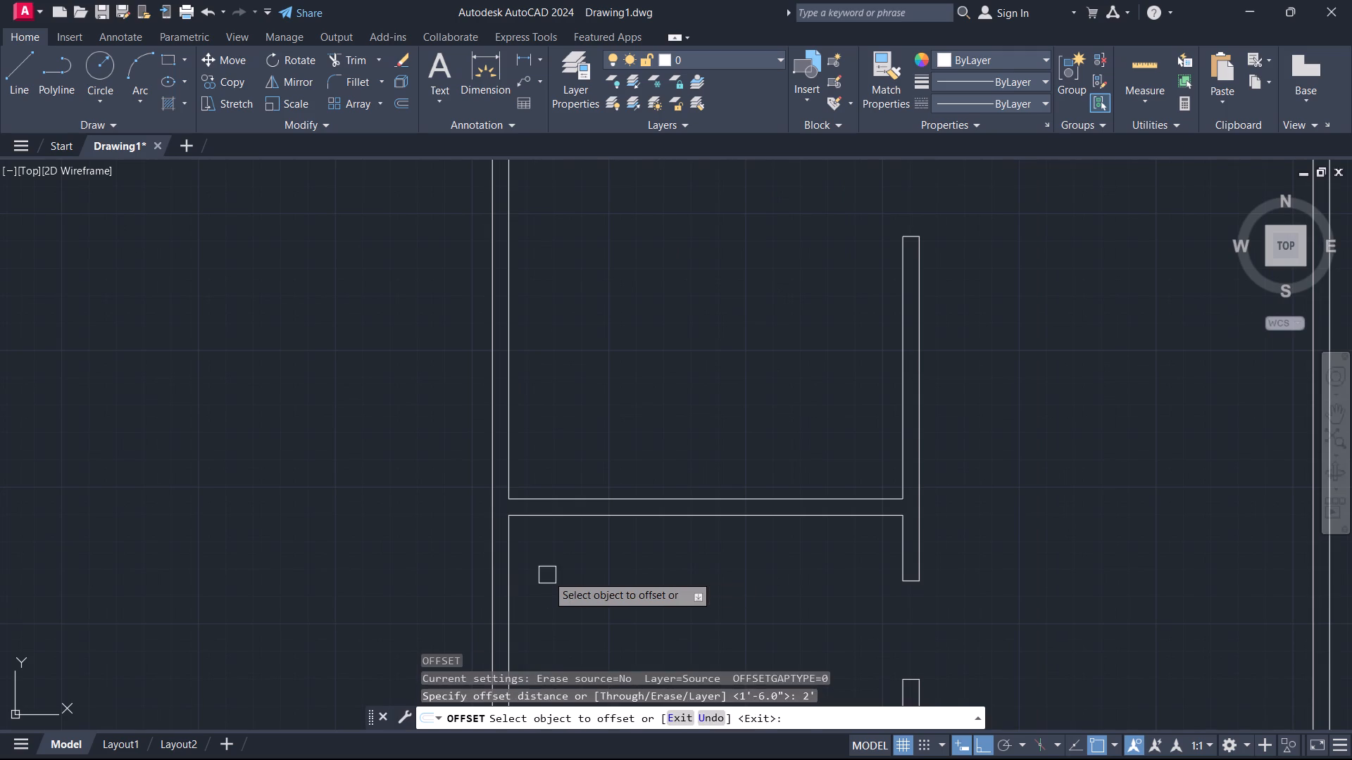
scroll(527, 439, down, 1)
middle_drag(528, 439, 529, 341)
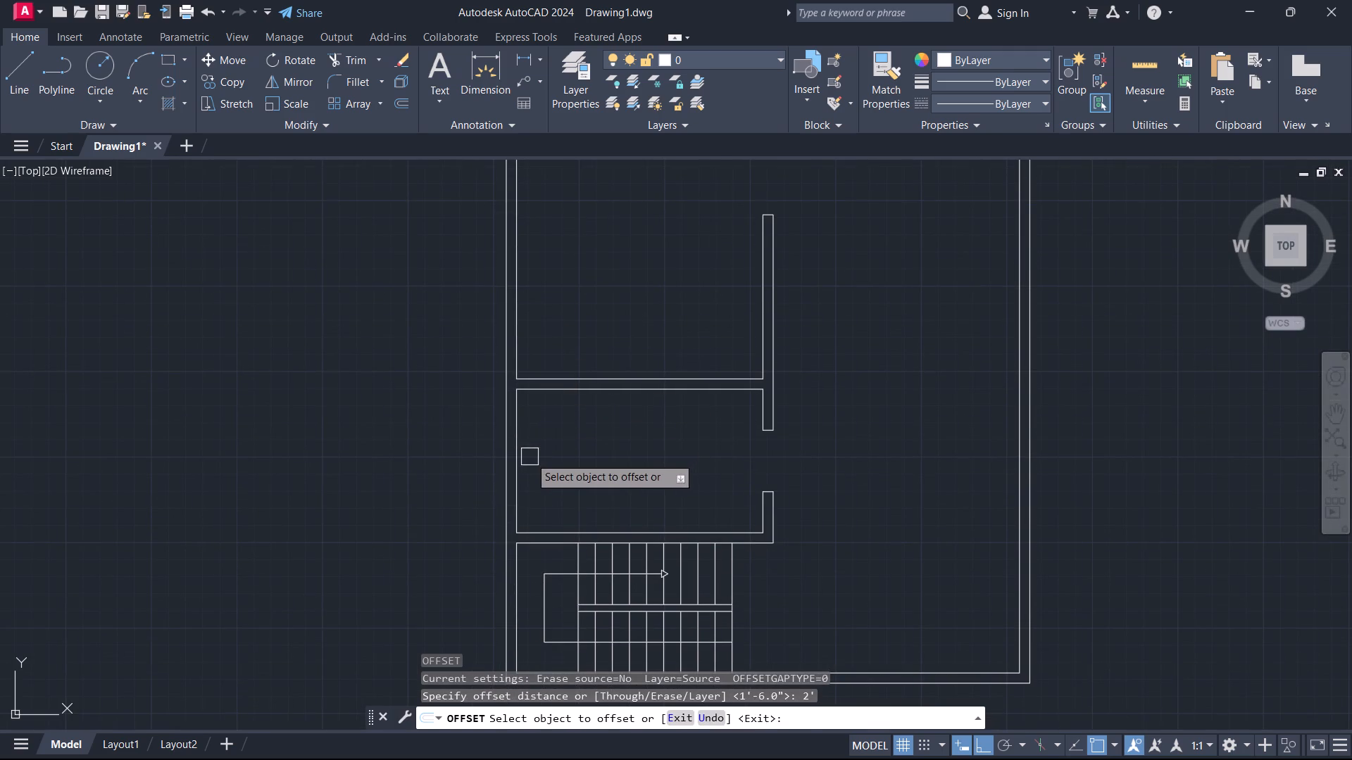
click(523, 452)
click(553, 452)
drag(595, 525, 595, 517)
click(595, 493)
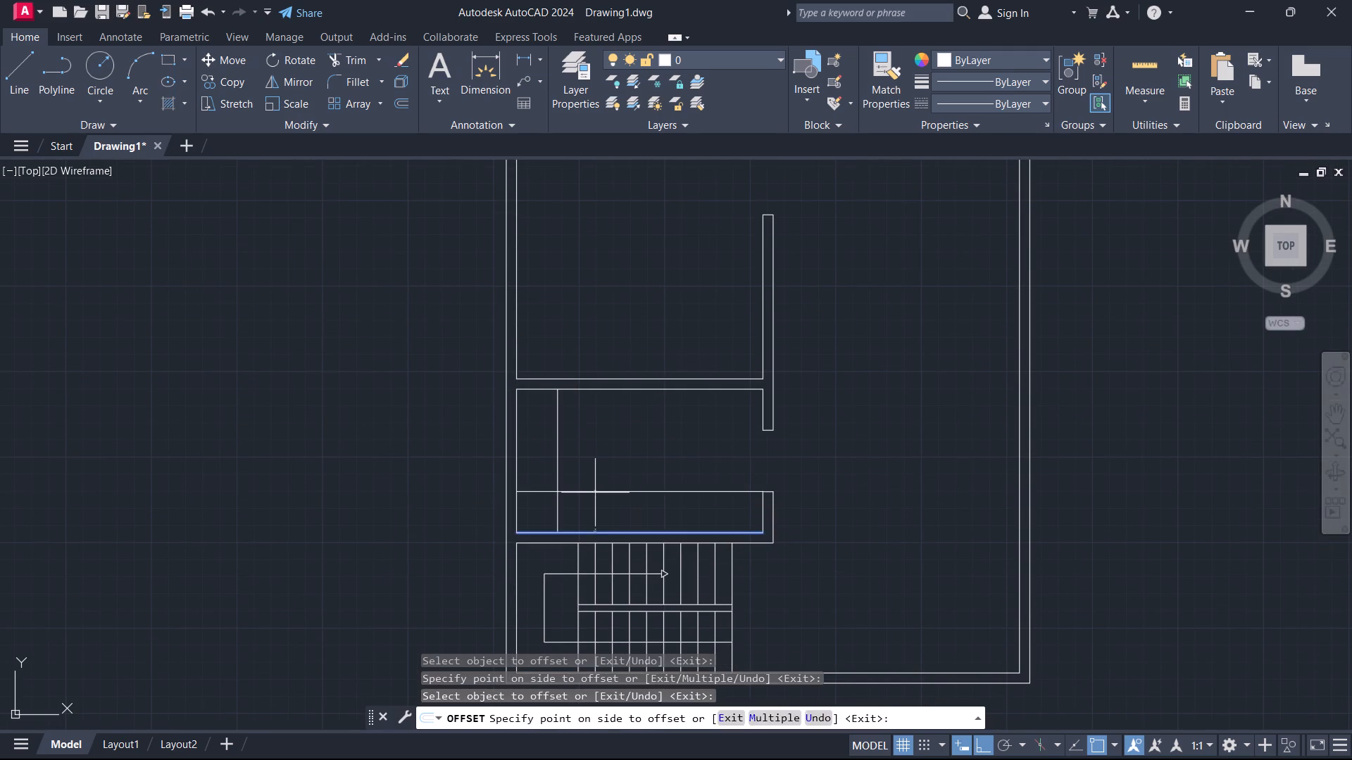
Fillet the two 2' offset lines into a sharp corner in the room north of the staircase.
key(Escape)
key(f)
key(space)
click(557, 482)
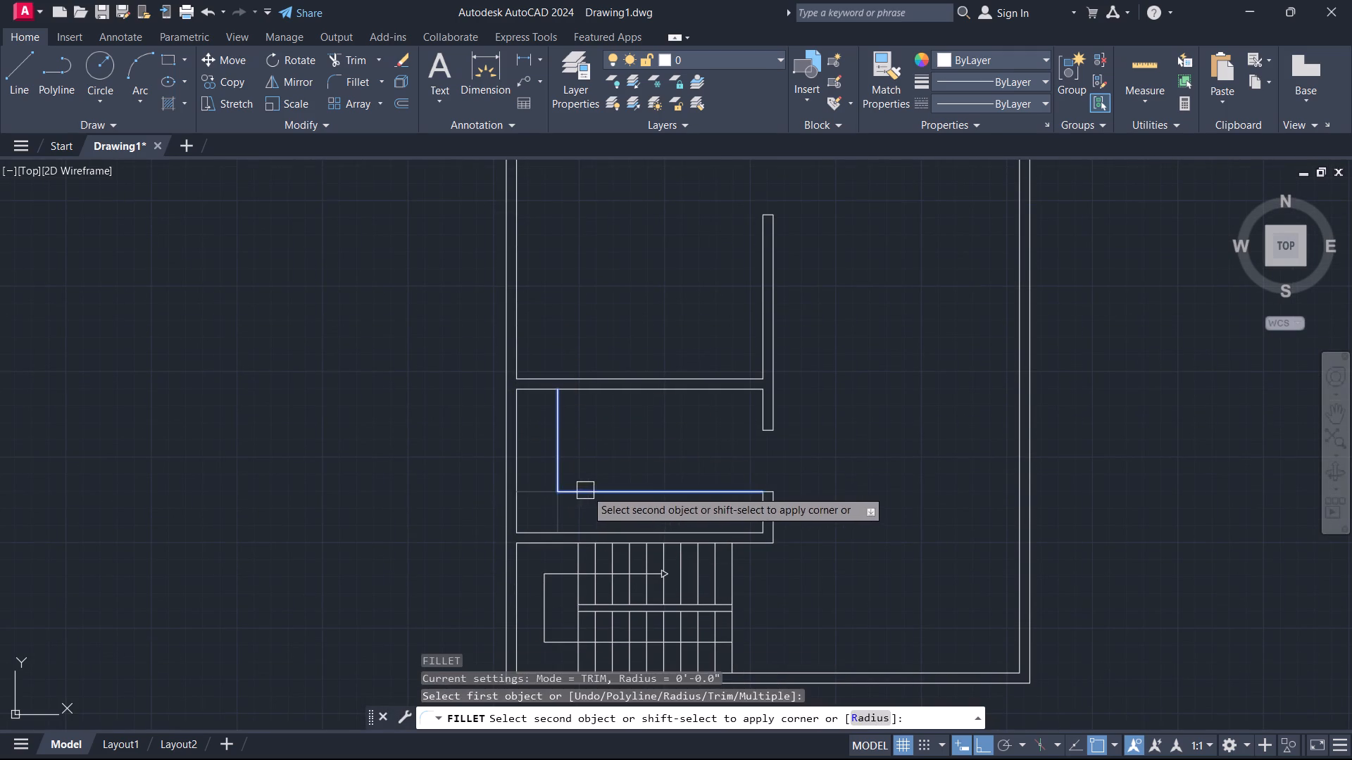
click(586, 490)
key(Escape)
Look over the room layout and door openings across the whole plan.
scroll(587, 448, down, 2)
middle_drag(587, 448, 542, 520)
scroll(580, 514, up, 3)
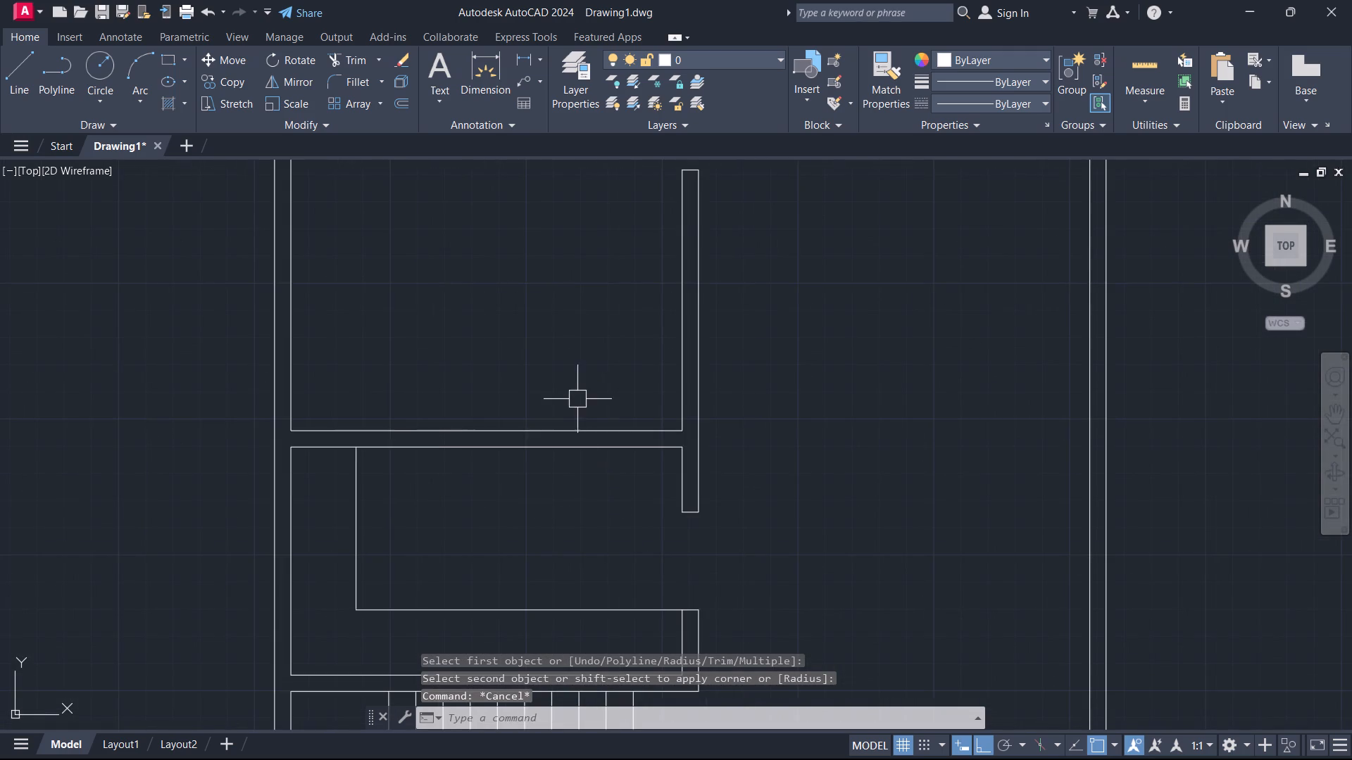
scroll(576, 395, down, 1)
middle_drag(576, 394, 596, 493)
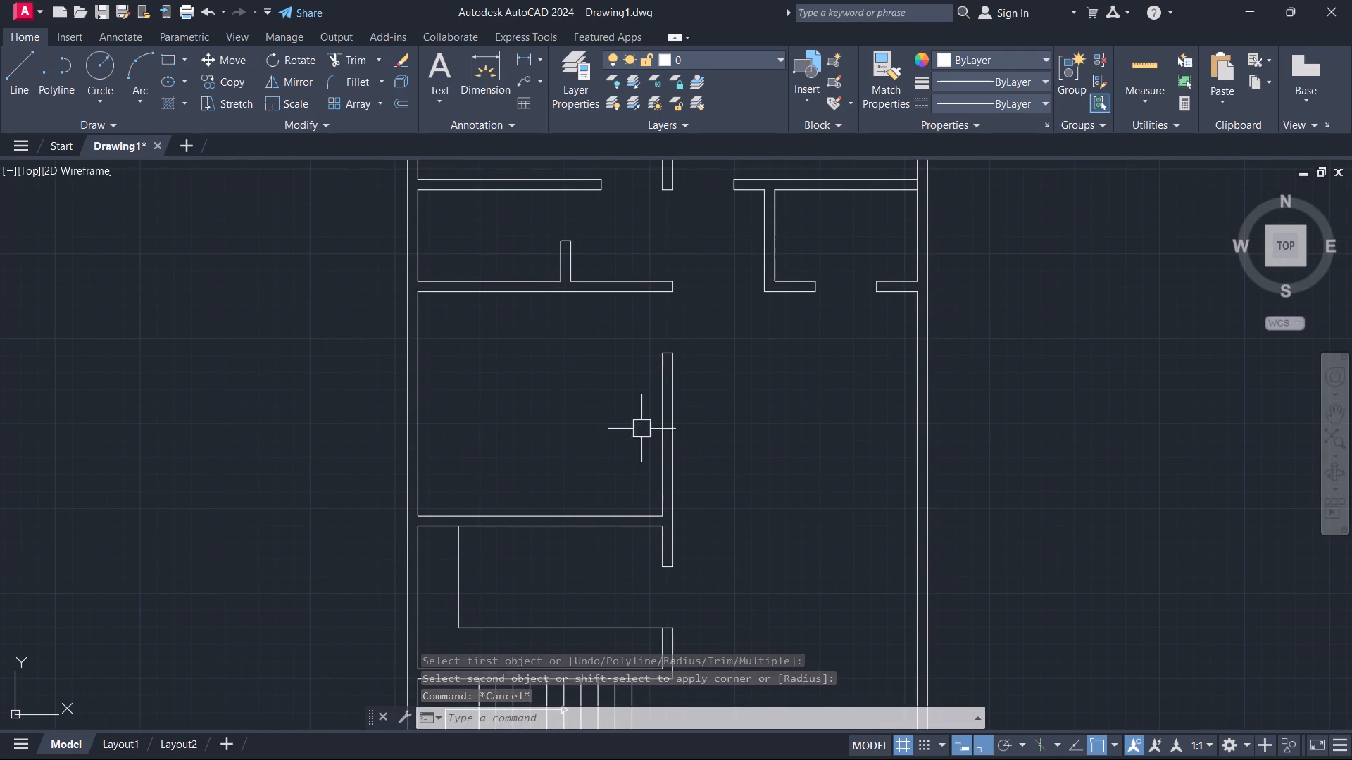
scroll(733, 436, up, 1)
scroll(576, 407, down, 2)
middle_drag(565, 400, 570, 526)
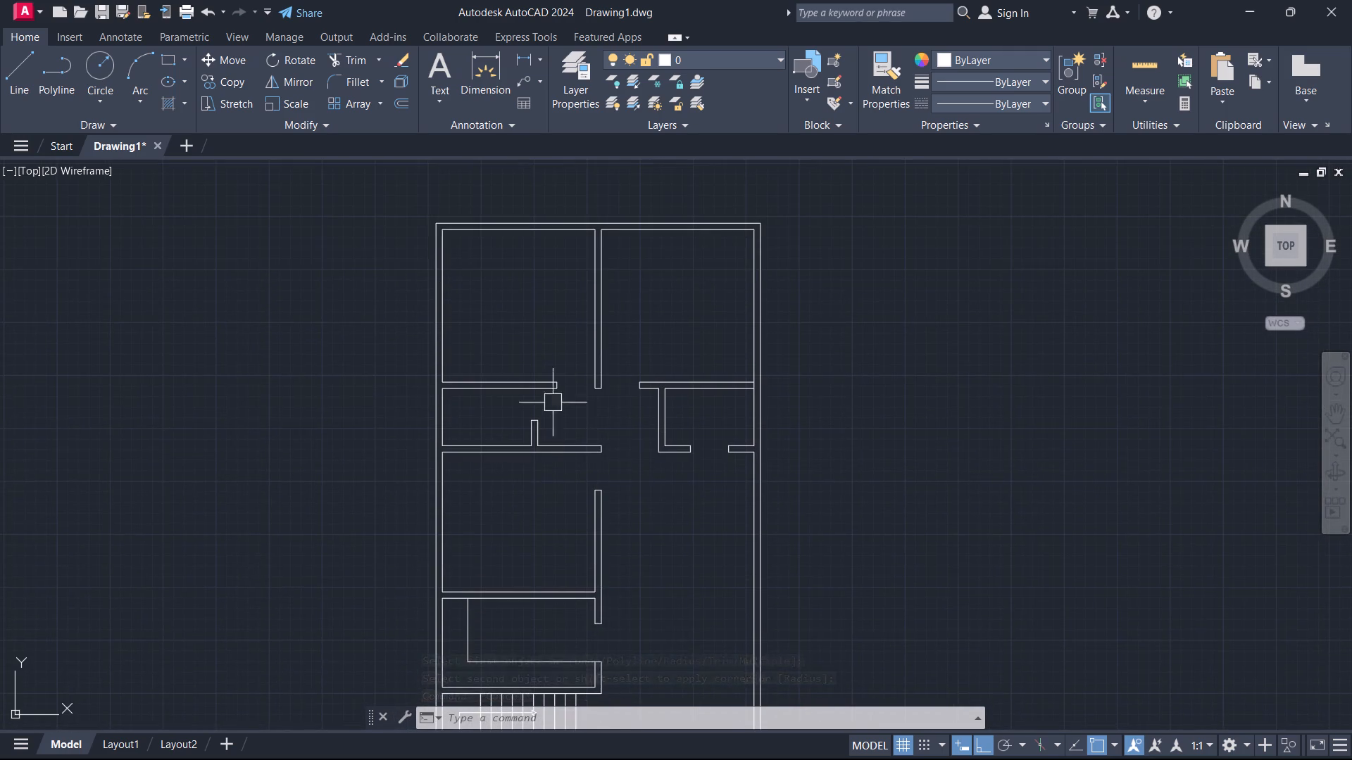
middle_drag(660, 457, 598, 341)
middle_click(598, 341)
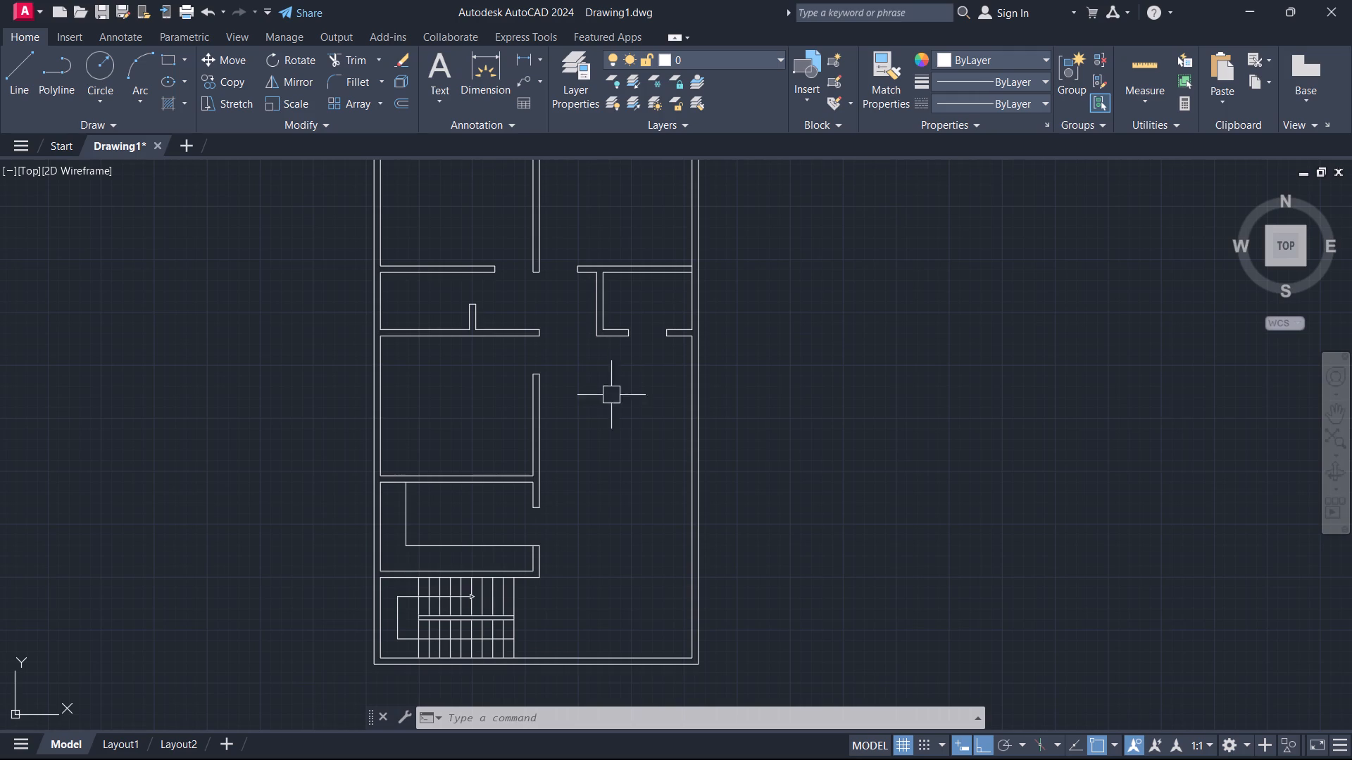
Draw a short line across the thickness of the south outer wall, east of the staircase.
middle_drag(617, 493, 626, 362)
scroll(627, 537, up, 2)
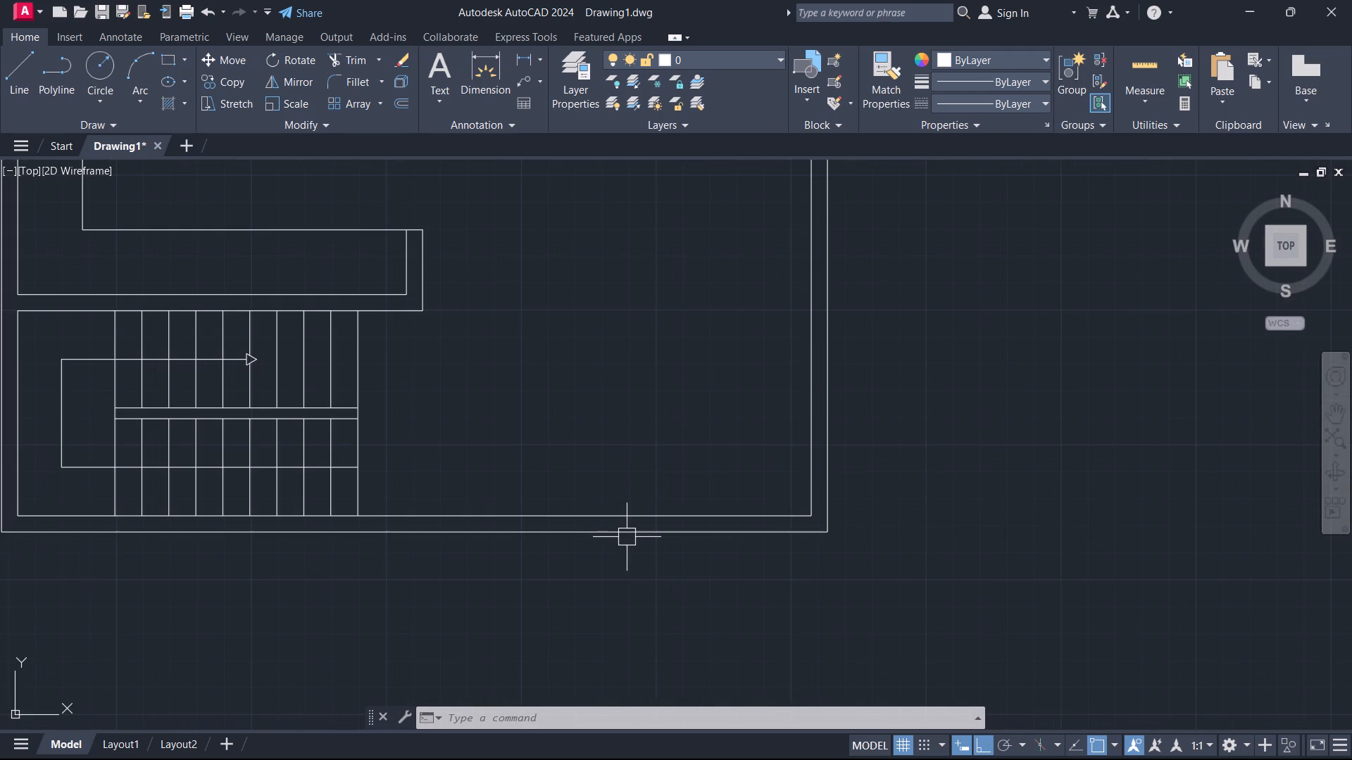
text(L)
key(space)
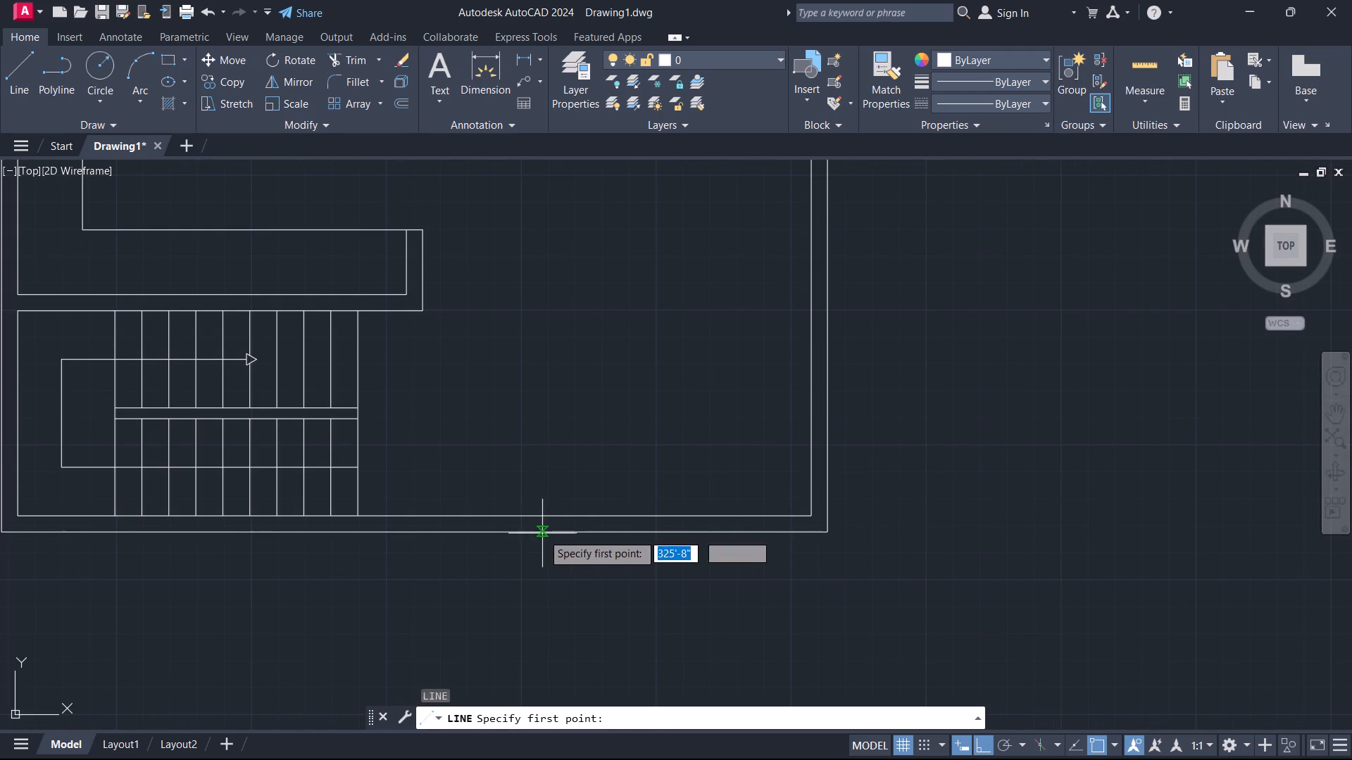
click(542, 534)
click(544, 517)
key(Escape)
Offset the short line across the south wall 3' to the east.
scroll(549, 524, up, 2)
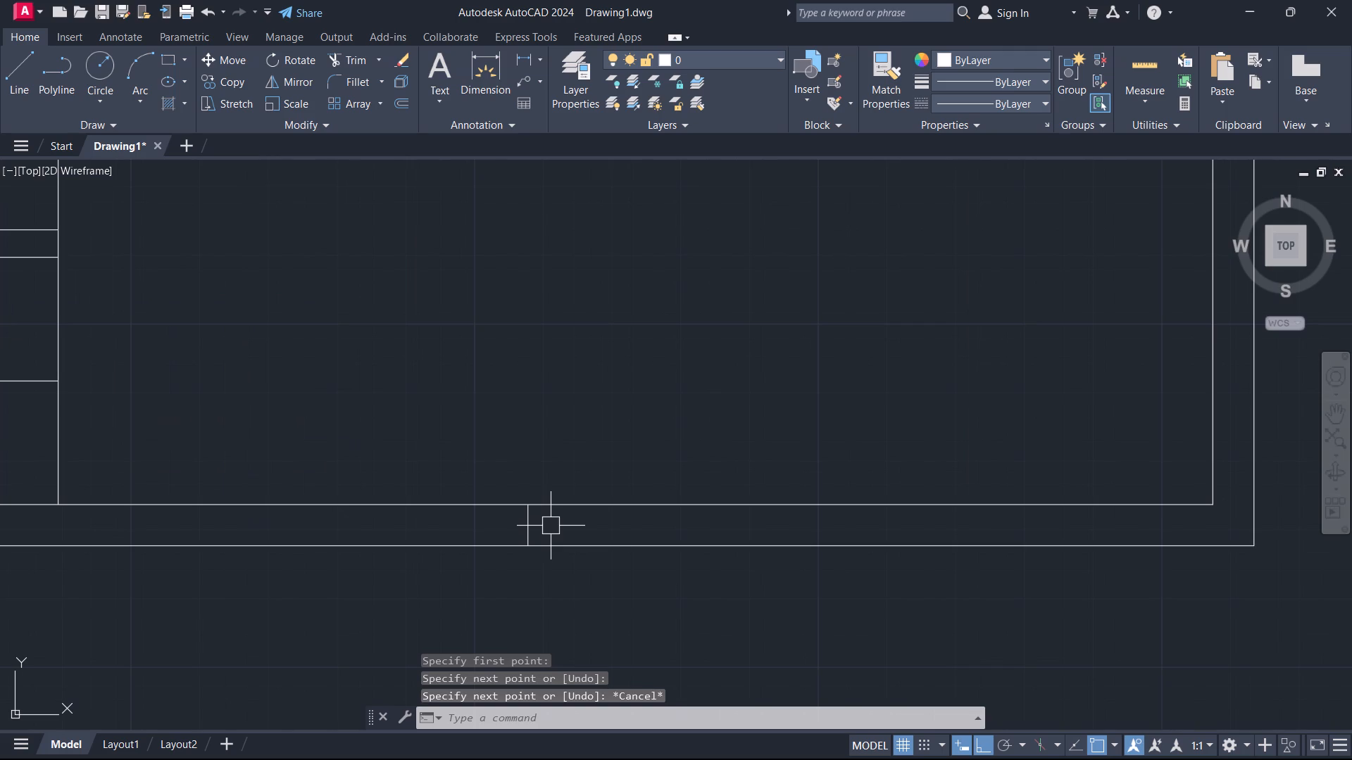
text(O 3')
key(Return)
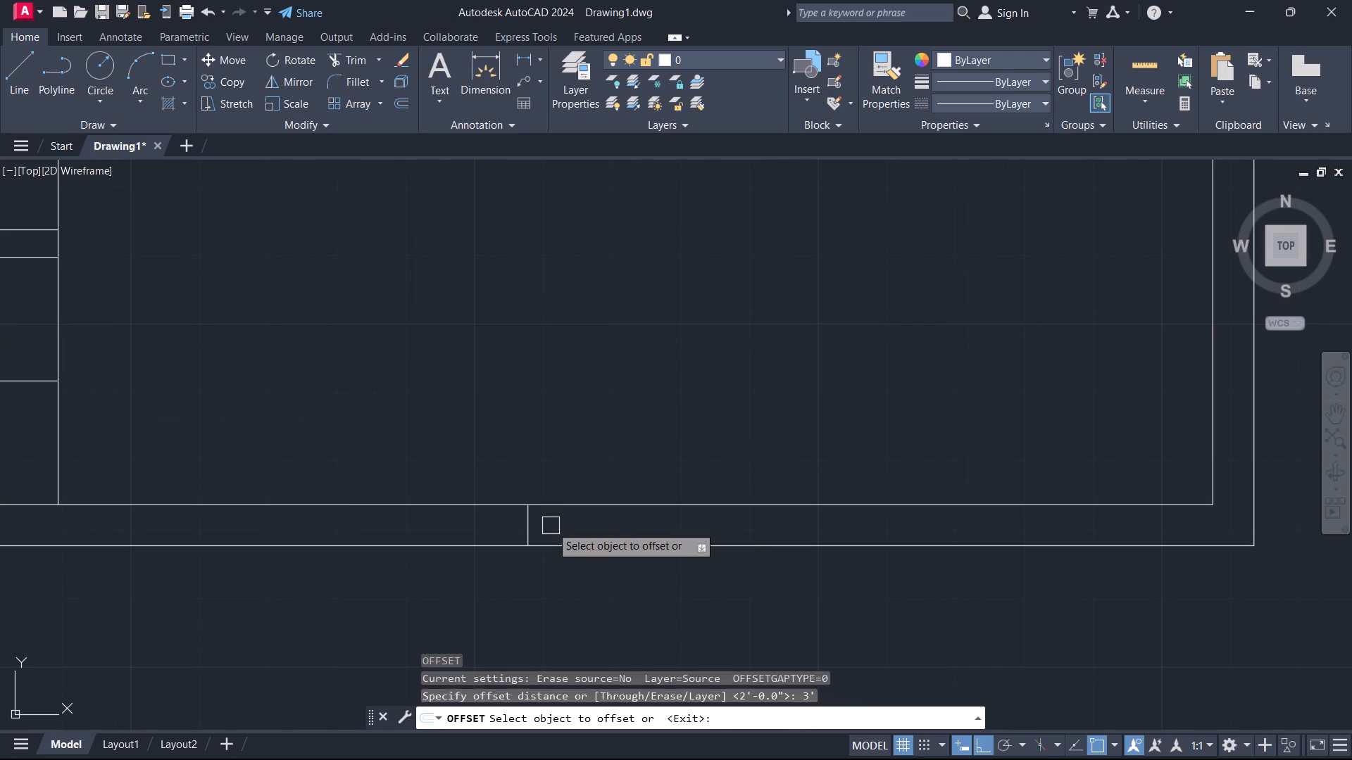
click(527, 531)
click(632, 516)
key(Escape)
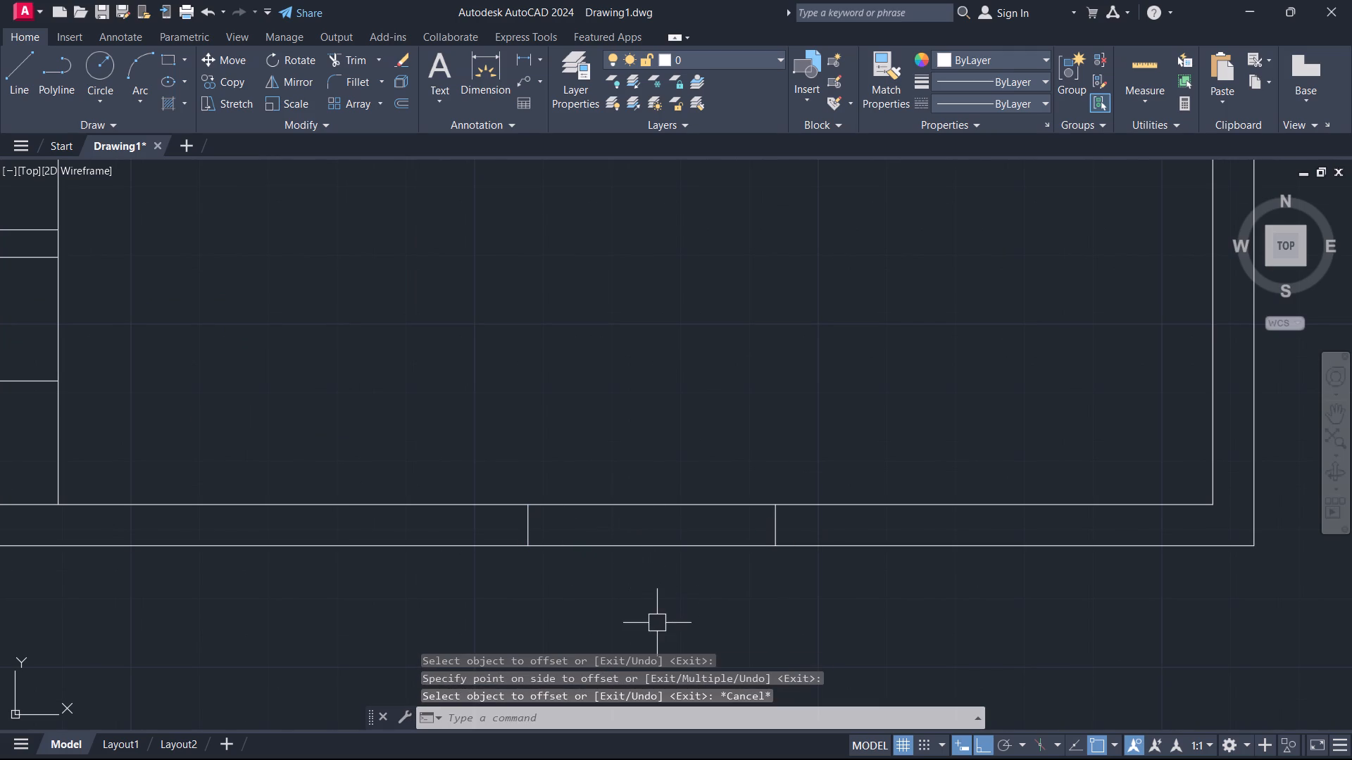
Trim the south wall's faces between the two short lines with a fence to open the entrance.
text(TR)
key(space)
drag(642, 635, 643, 628)
click(646, 429)
key(Escape)
Draw a three-sided entrance step outline about 4'-1.6" wide outside the south wall, extending beyond both sides of the opening.
scroll(646, 443, down, 1)
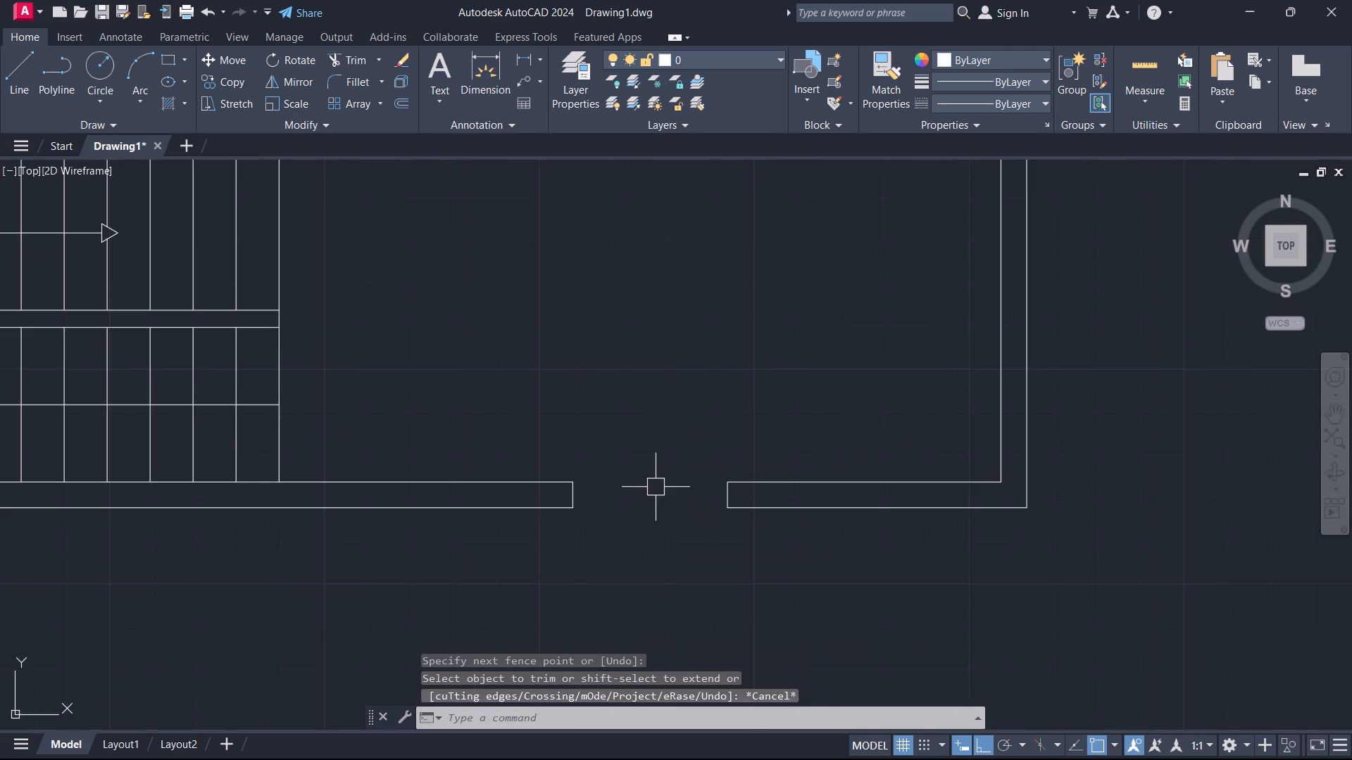
scroll(657, 492, down, 1)
middle_drag(657, 492, 605, 396)
middle_click(605, 396)
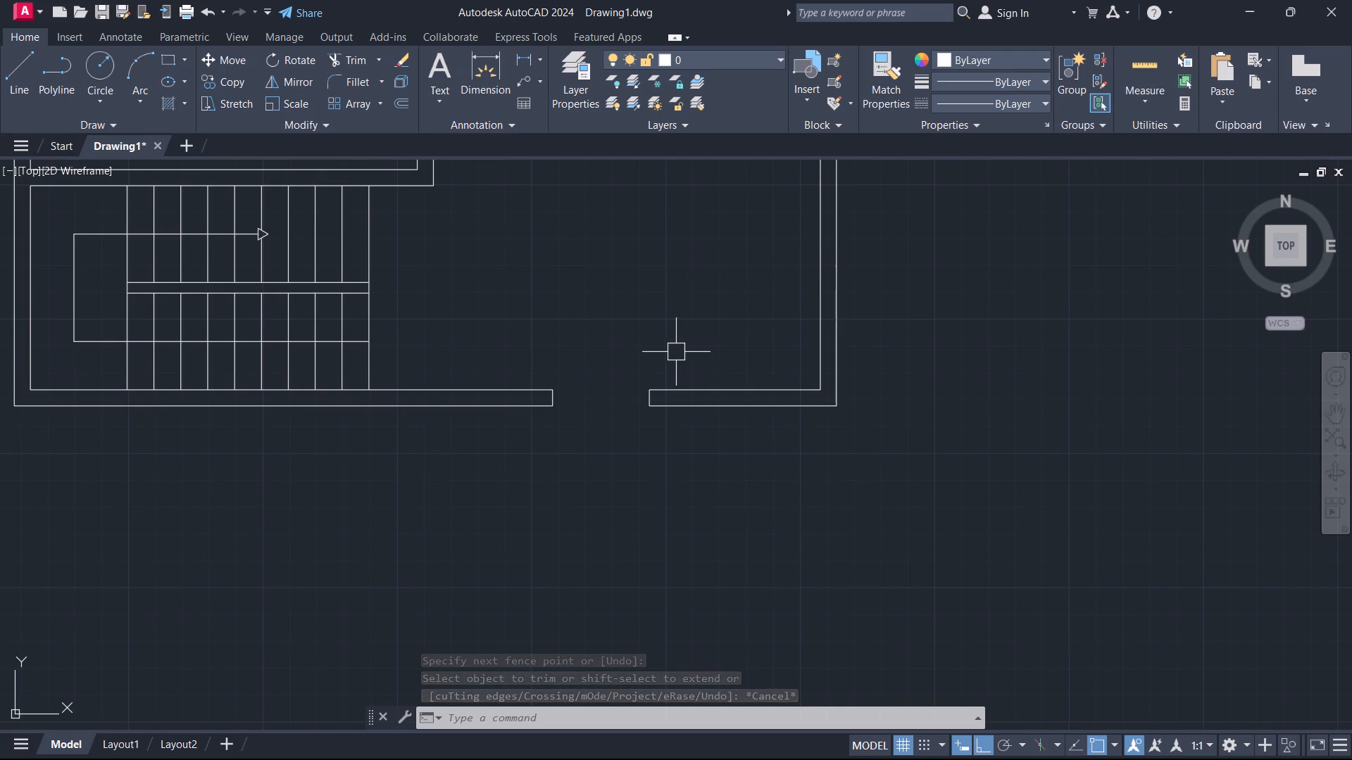
key(l)
key(space)
scroll(619, 398, up, 2)
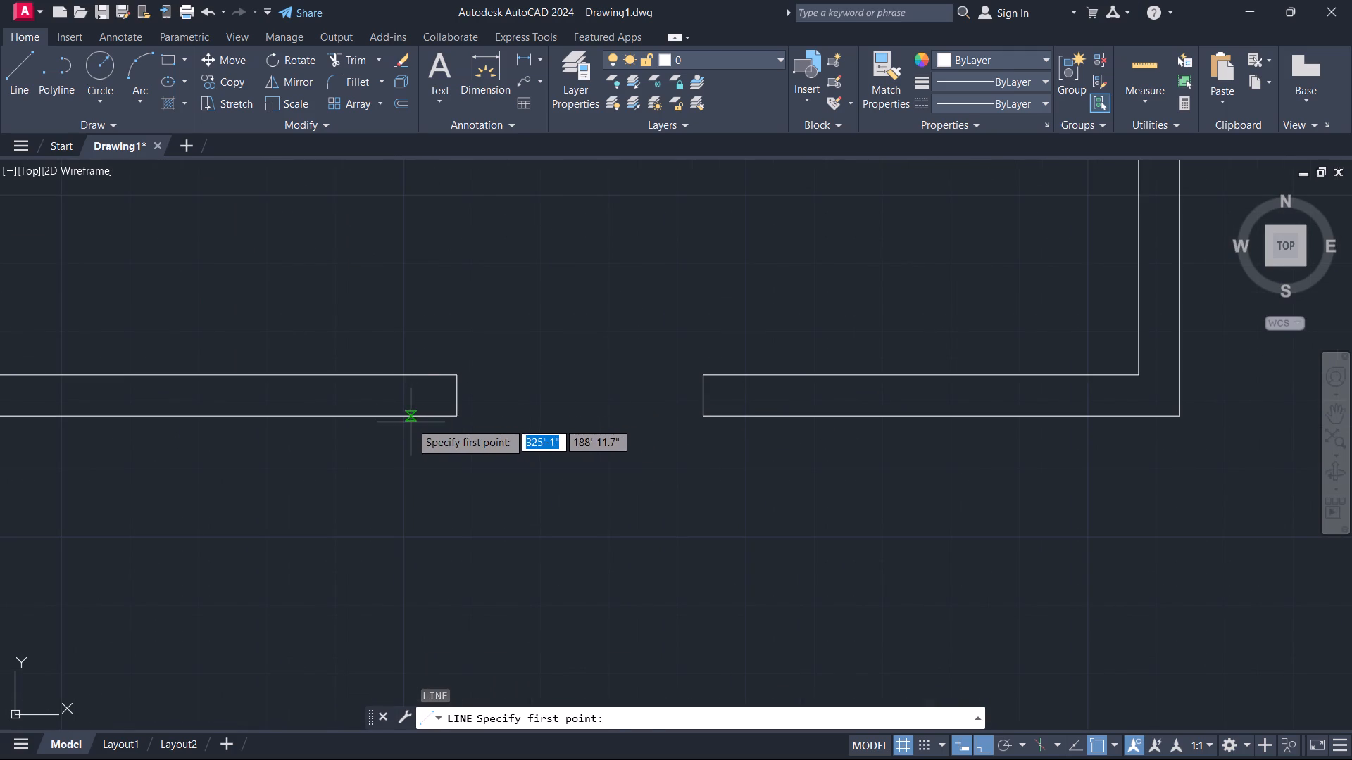
click(411, 422)
click(407, 546)
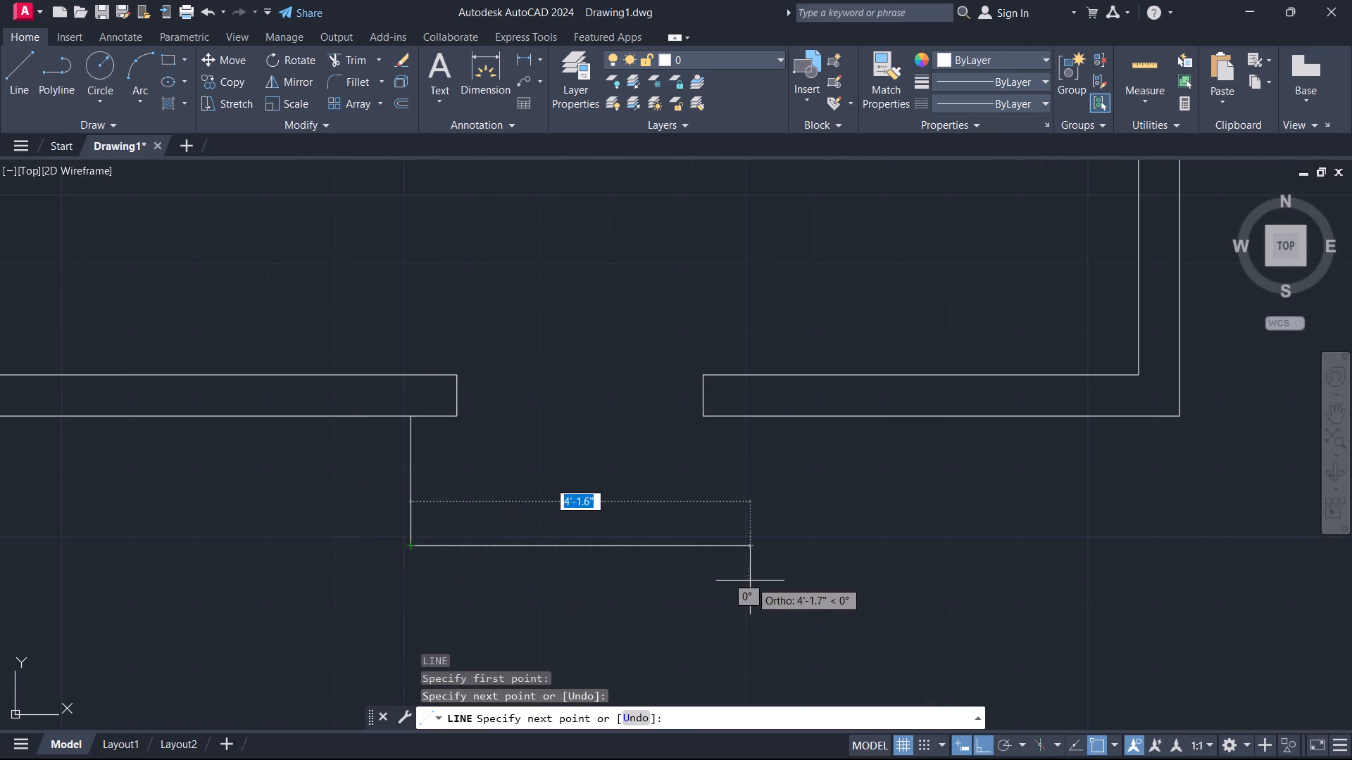
click(750, 581)
click(748, 415)
key(Escape)
Draw an east-west line across the entrance step between the midpoints of its two sides.
key(space)
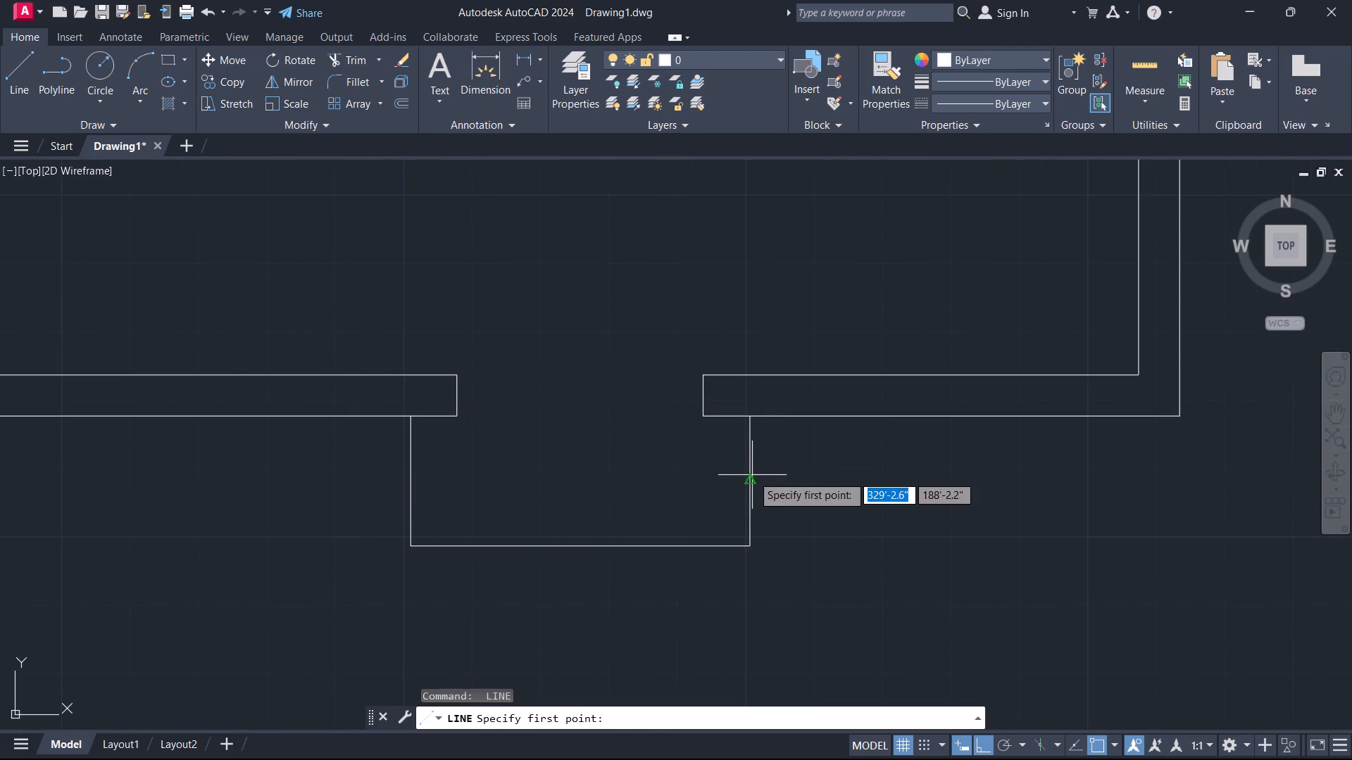
click(752, 475)
click(408, 478)
key(Escape)
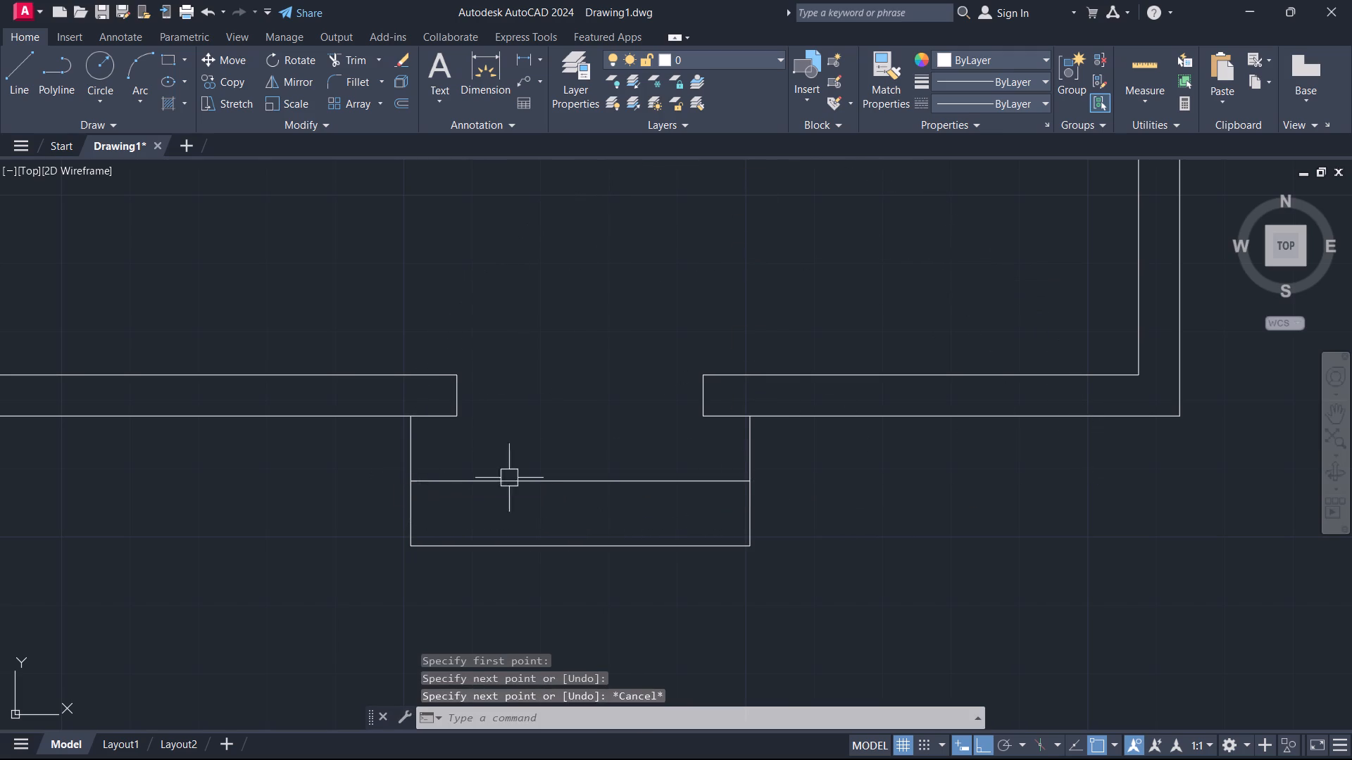
Move the line dividing the entrance step slightly south, closer to the outer edge.
scroll(630, 448, down, 2)
scroll(622, 469, up, 1)
click(622, 469)
click(586, 436)
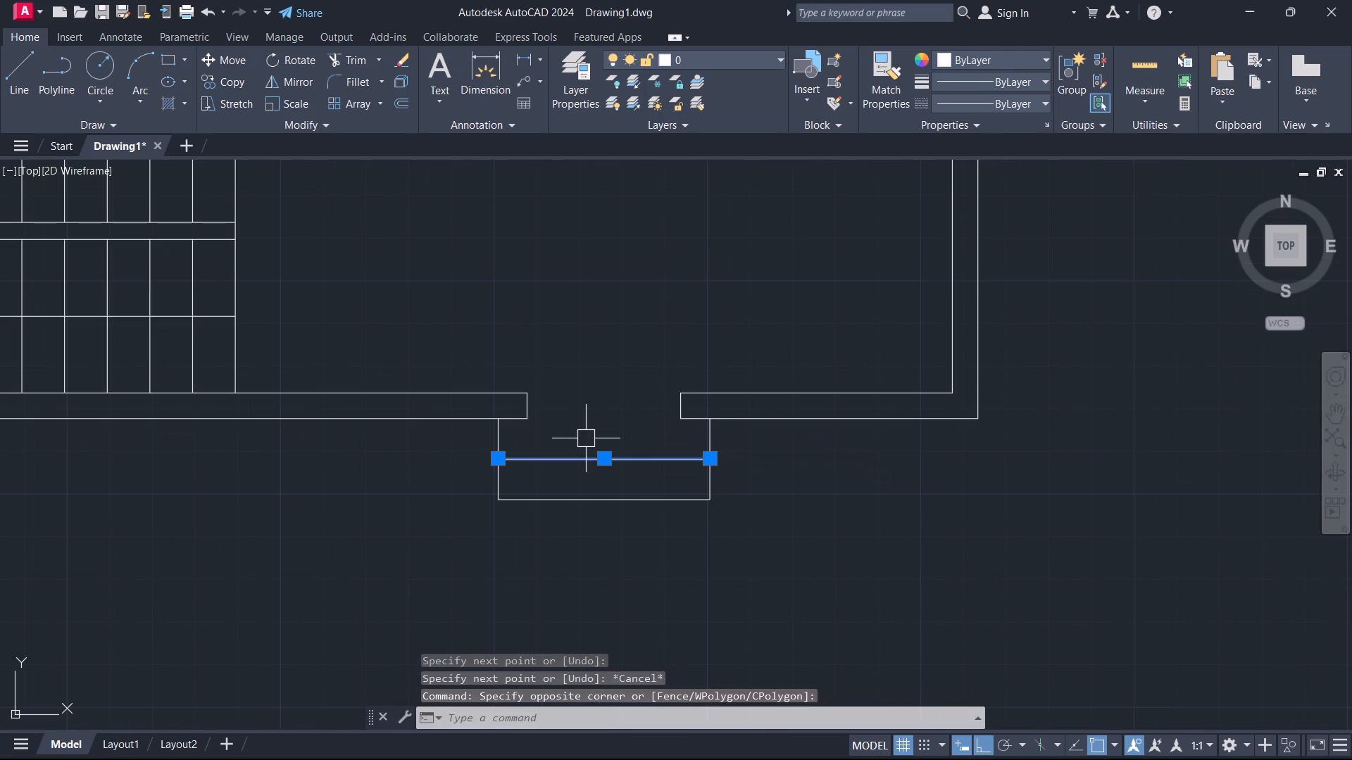
key(m)
key(space)
click(589, 459)
click(589, 473)
key(Escape)
Insert the Door - Imperial block from the architectural tool palette inside the northeast room, near its door opening.
middle_drag(598, 458, 711, 381)
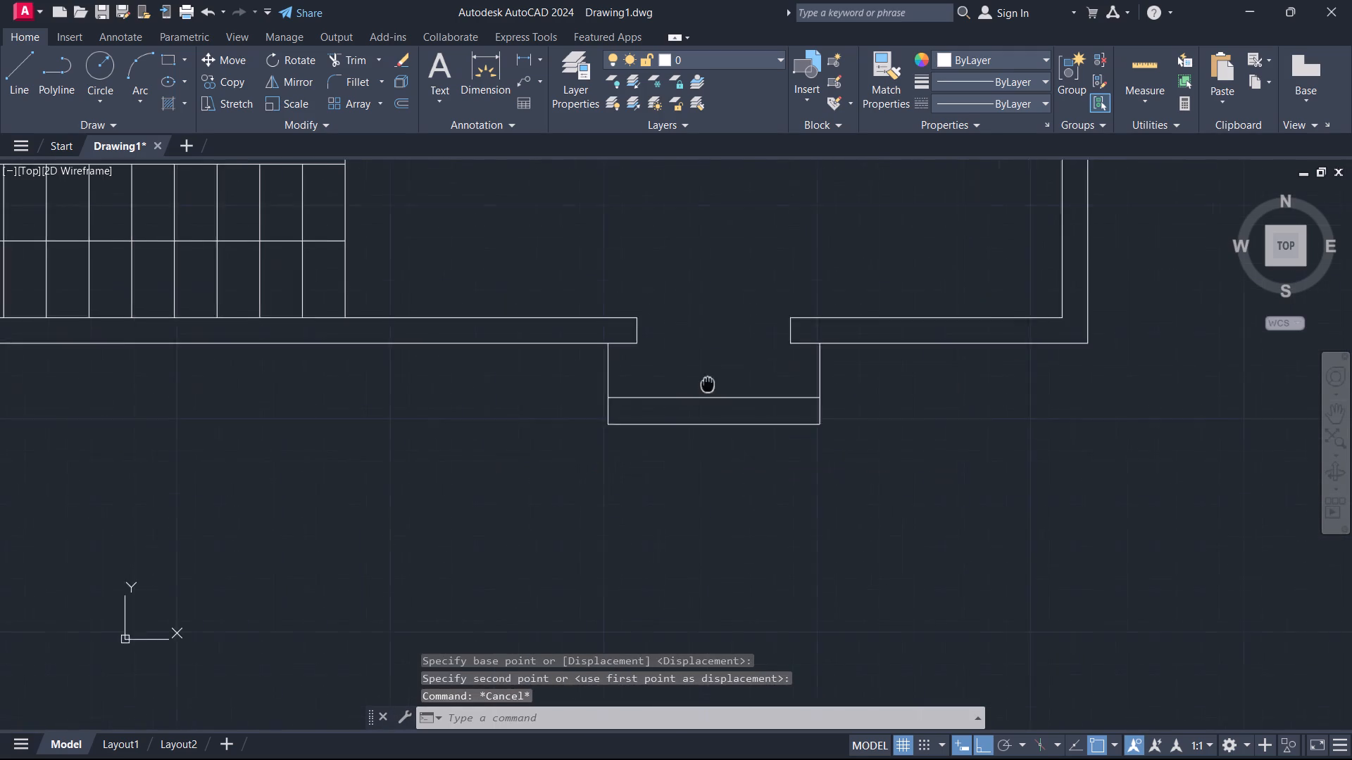
middle_drag(711, 381, 711, 381)
scroll(711, 381, down, 1)
middle_drag(713, 358, 702, 446)
scroll(702, 446, down, 1)
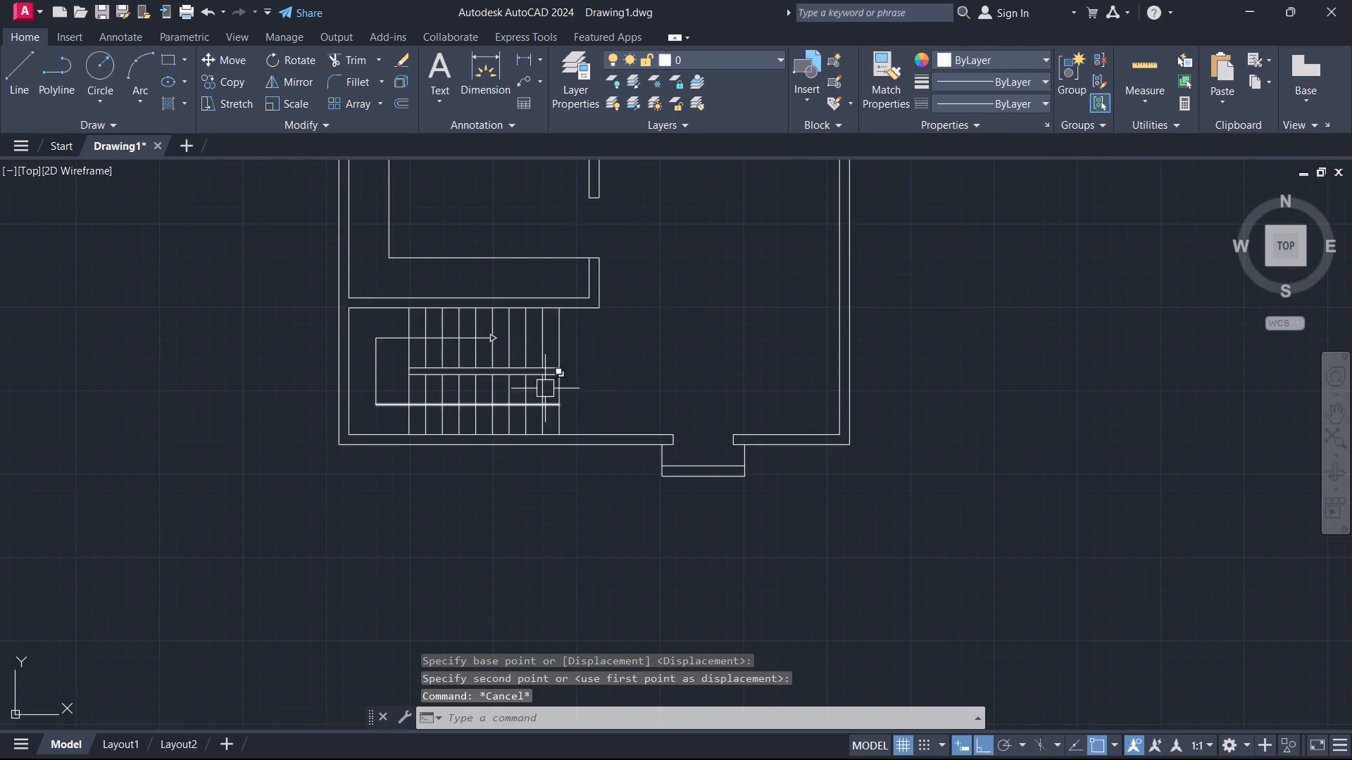
middle_drag(394, 358, 426, 472)
scroll(426, 472, down, 2)
scroll(448, 372, up, 1)
middle_drag(484, 321, 501, 405)
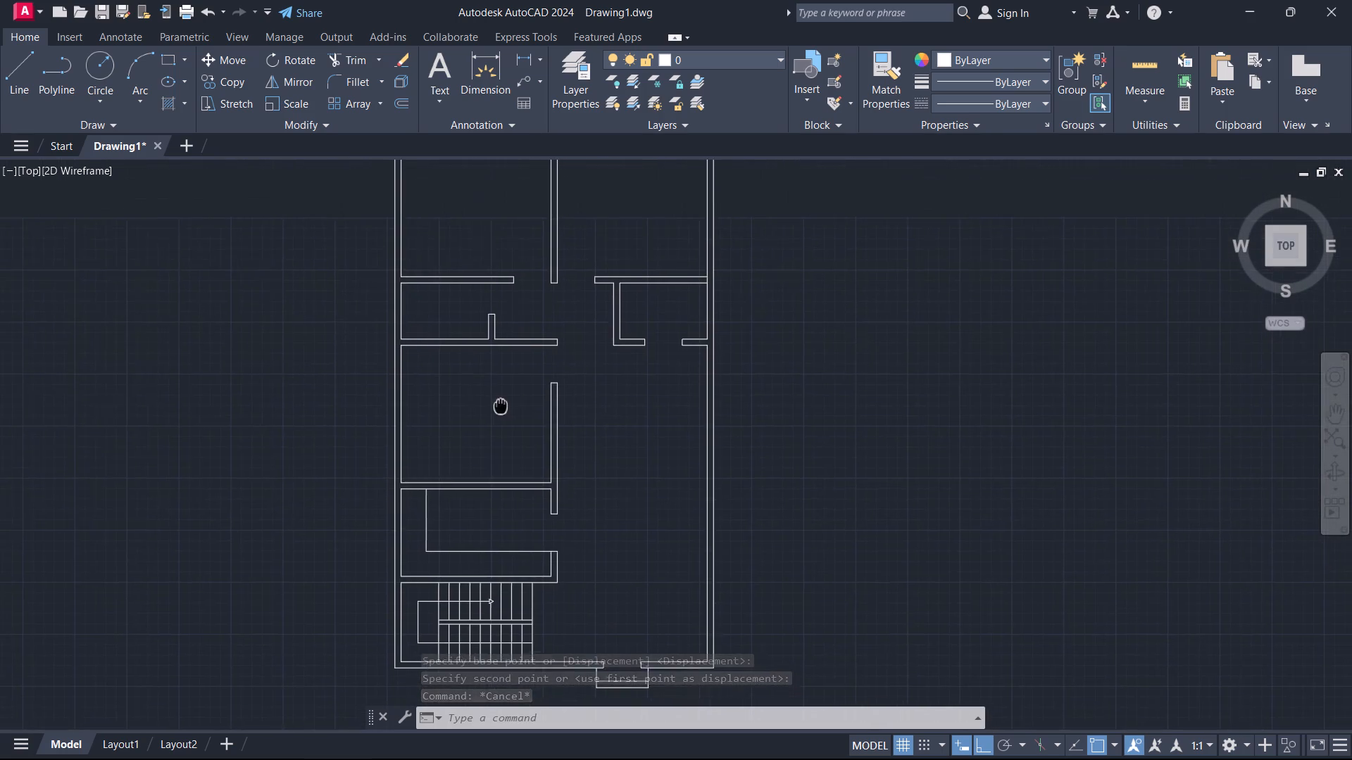
middle_drag(501, 405, 513, 430)
middle_click(513, 430)
key(t)
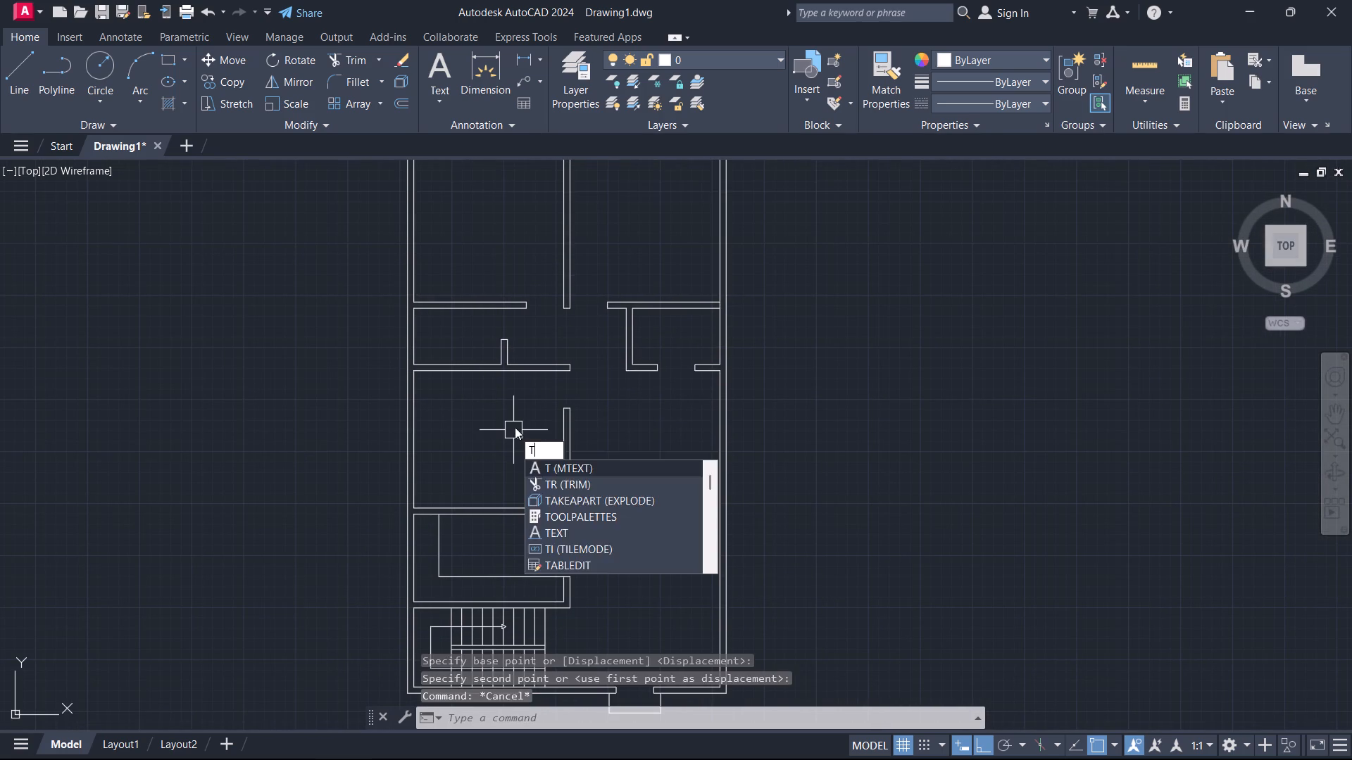
key(p)
key(space)
click(520, 417)
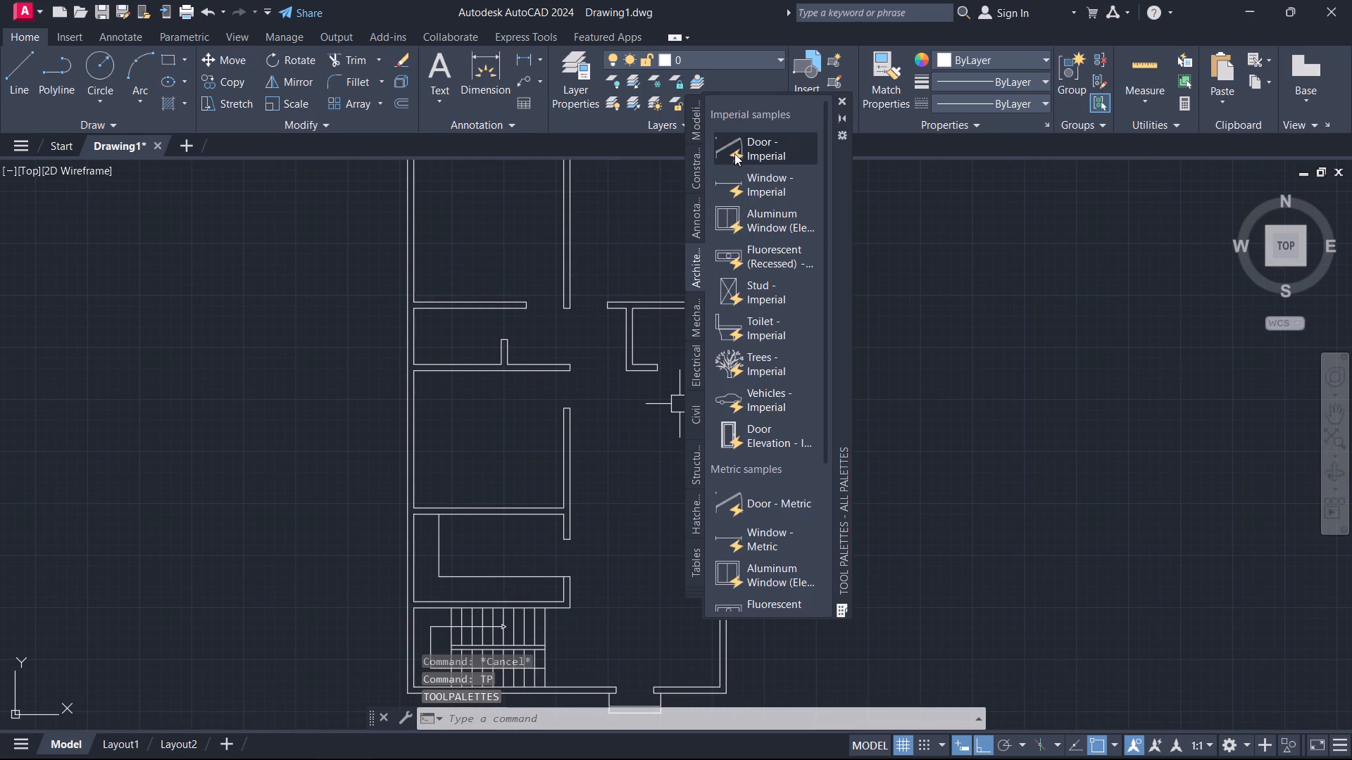
click(734, 153)
click(606, 260)
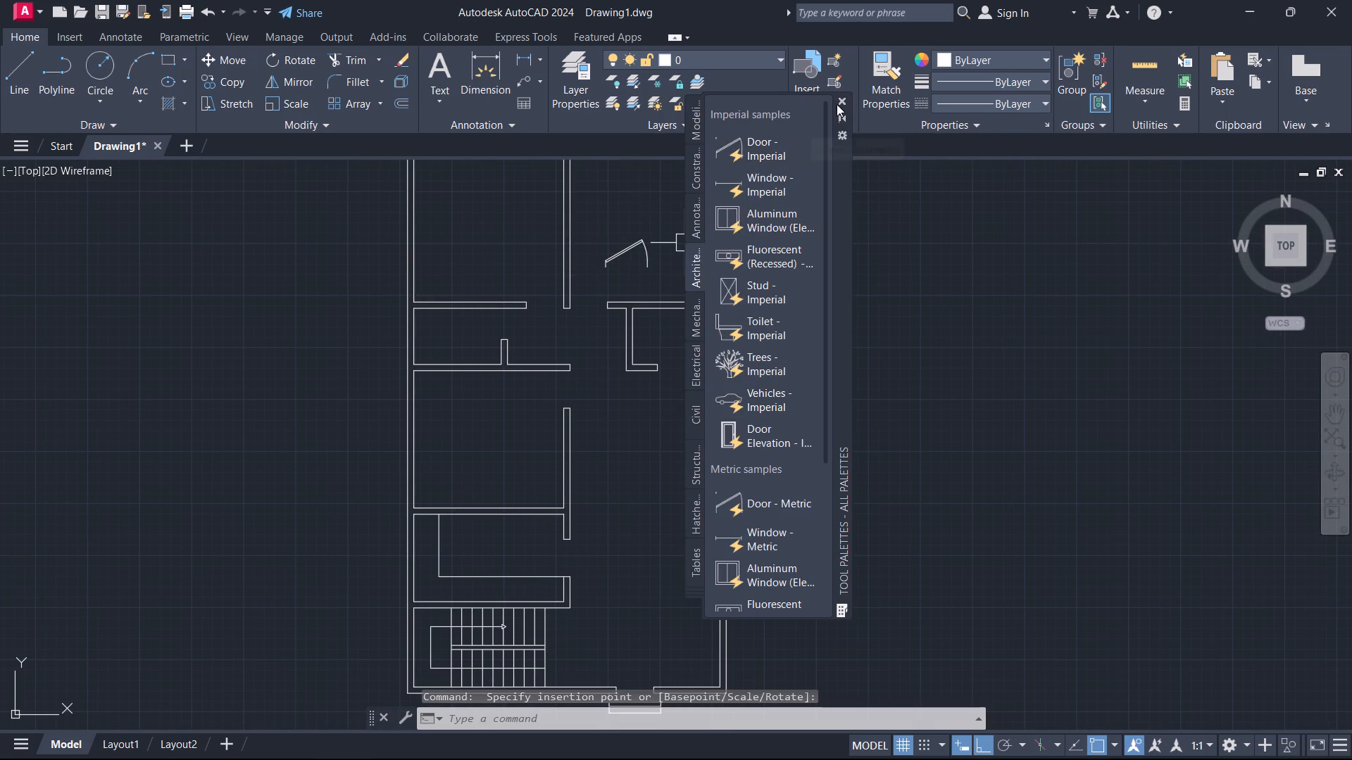
click(842, 99)
key(Escape)
Set the inserted door block's leaf to fully open, perpendicular to its opening.
click(622, 247)
scroll(618, 253, up, 3)
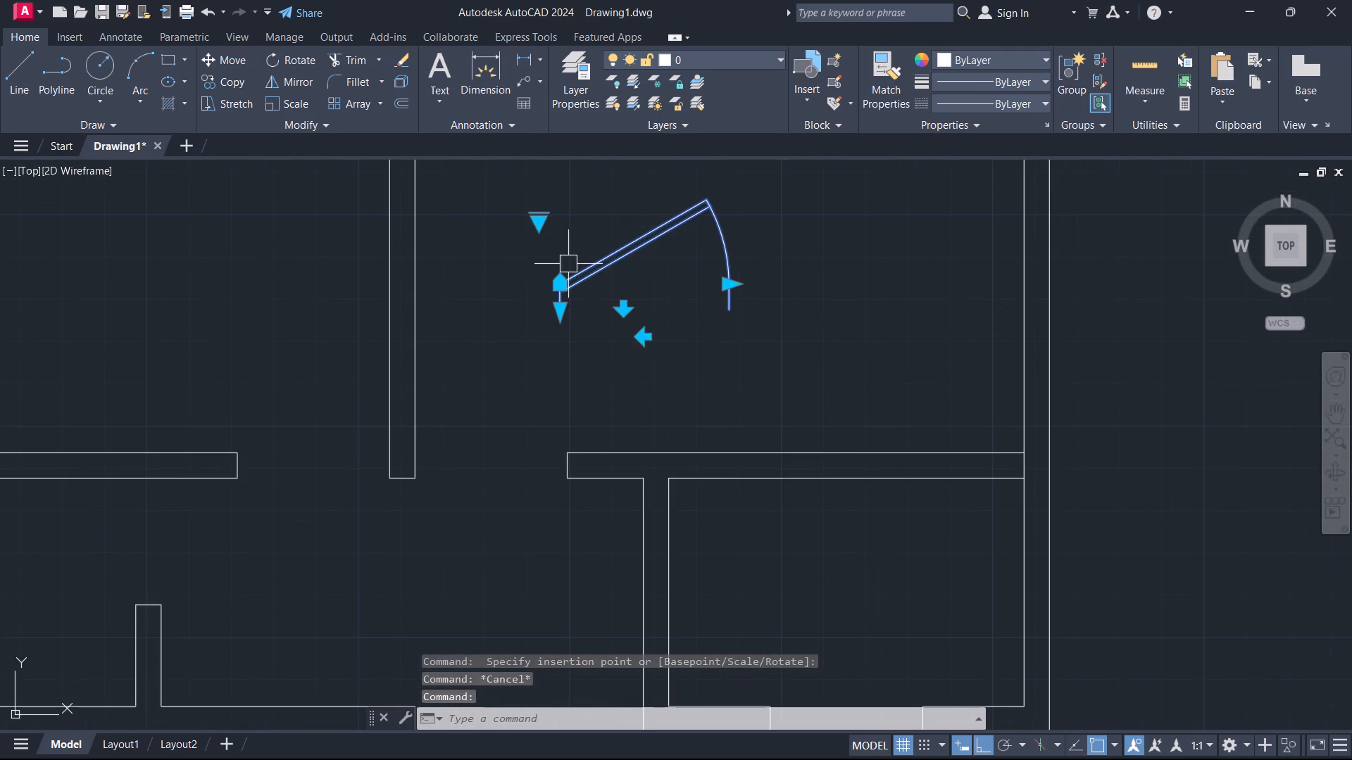
click(544, 224)
click(594, 287)
Reduce the door block's width to 3' to suit the door opening.
scroll(607, 309, up, 1)
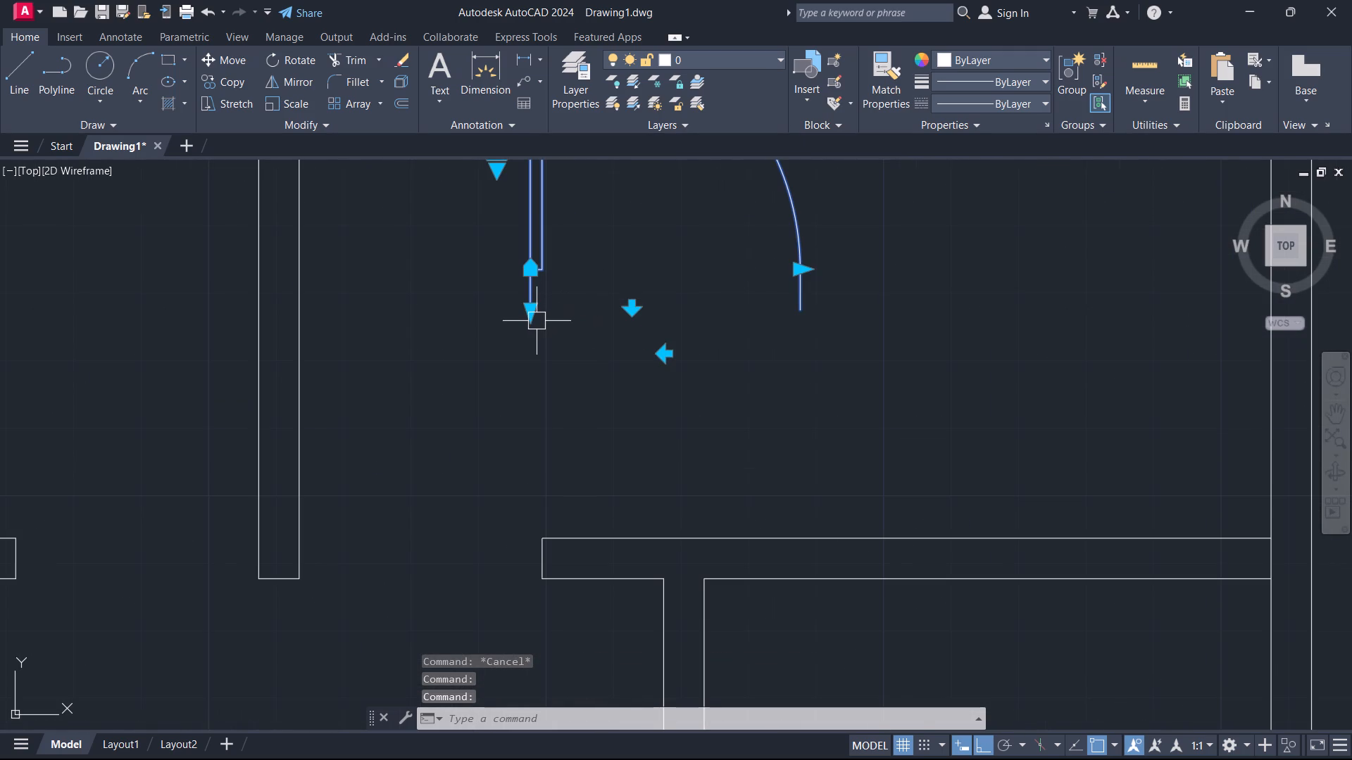
key(c)
key(Escape)
click(796, 265)
click(805, 275)
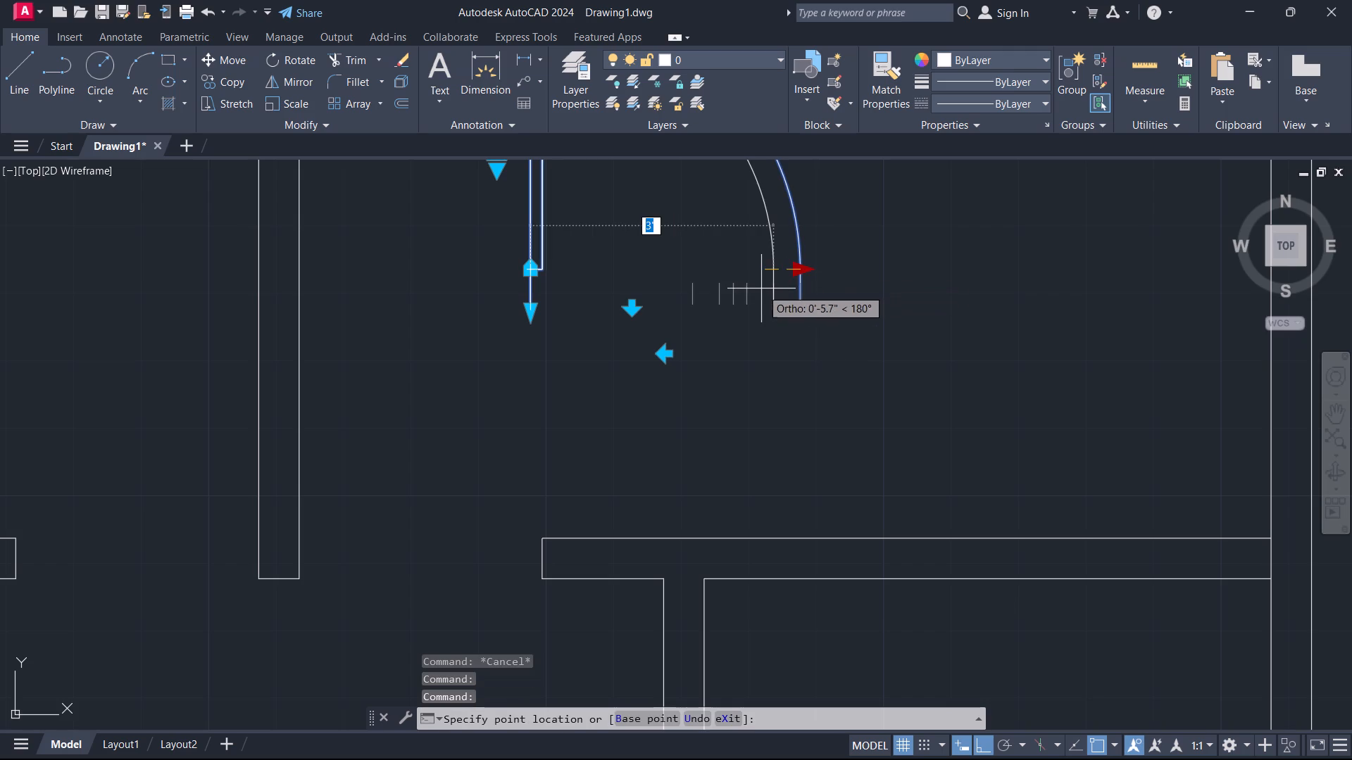
click(761, 289)
key(Escape)
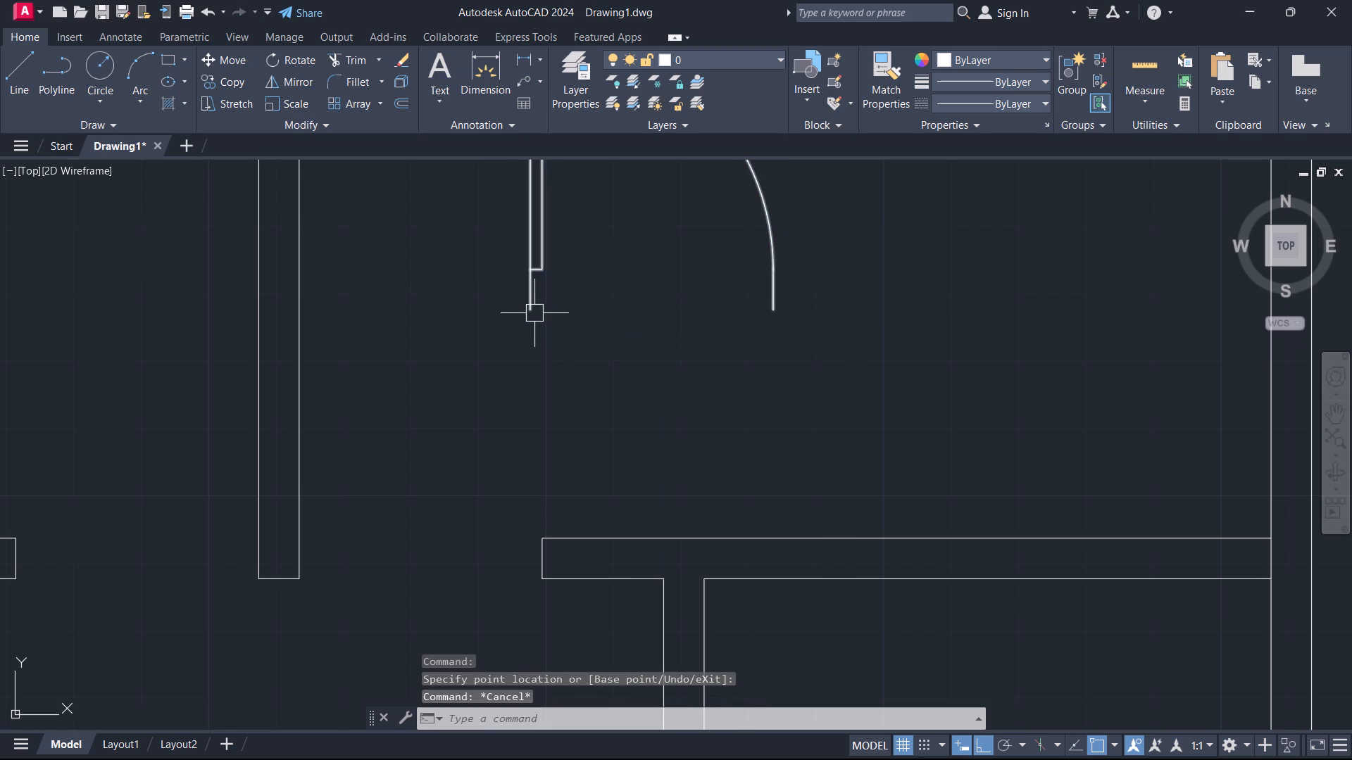
Move the door by its hinge-side end to the southeast corner of the wall between the two north rooms.
click(534, 313)
key(m)
key(space)
click(534, 312)
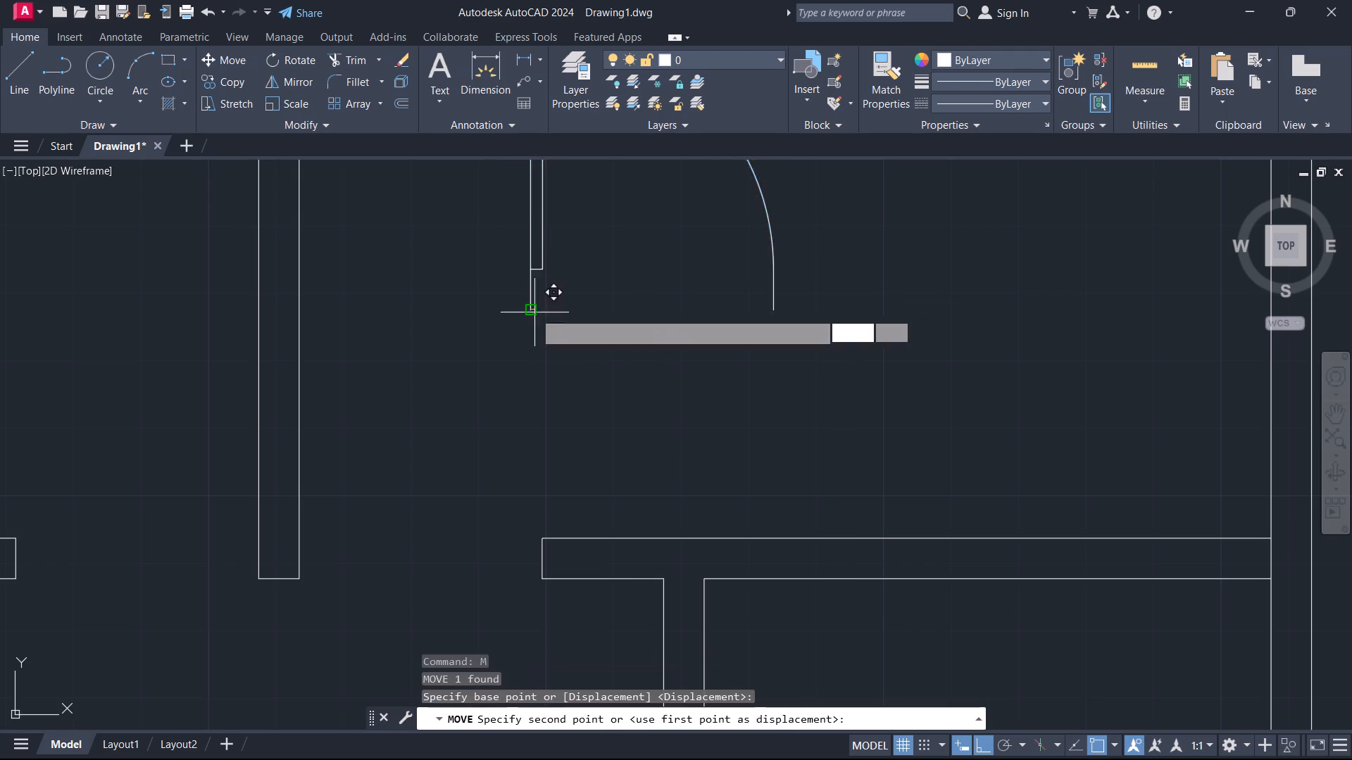
click(300, 577)
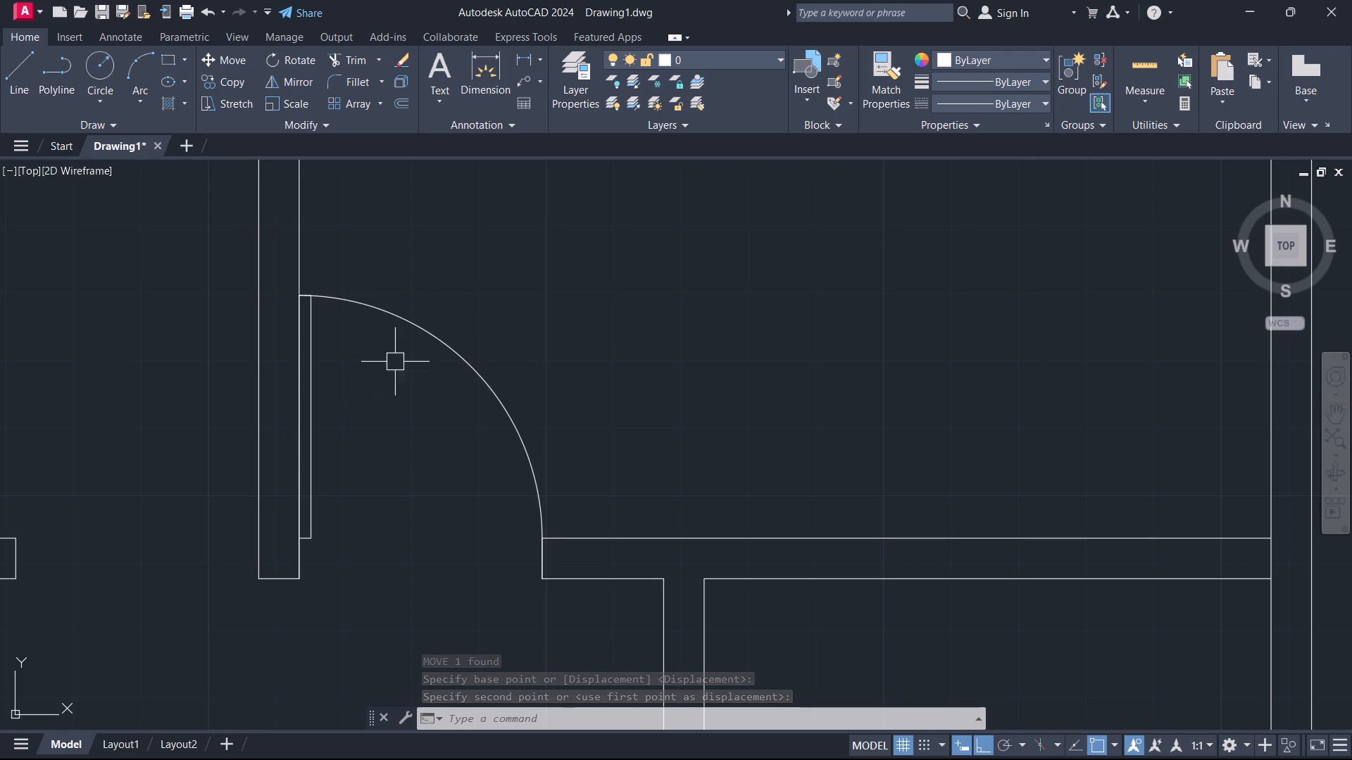
Copy the door from its hinge-side end to the west side of the northwest room's door opening.
click(423, 334)
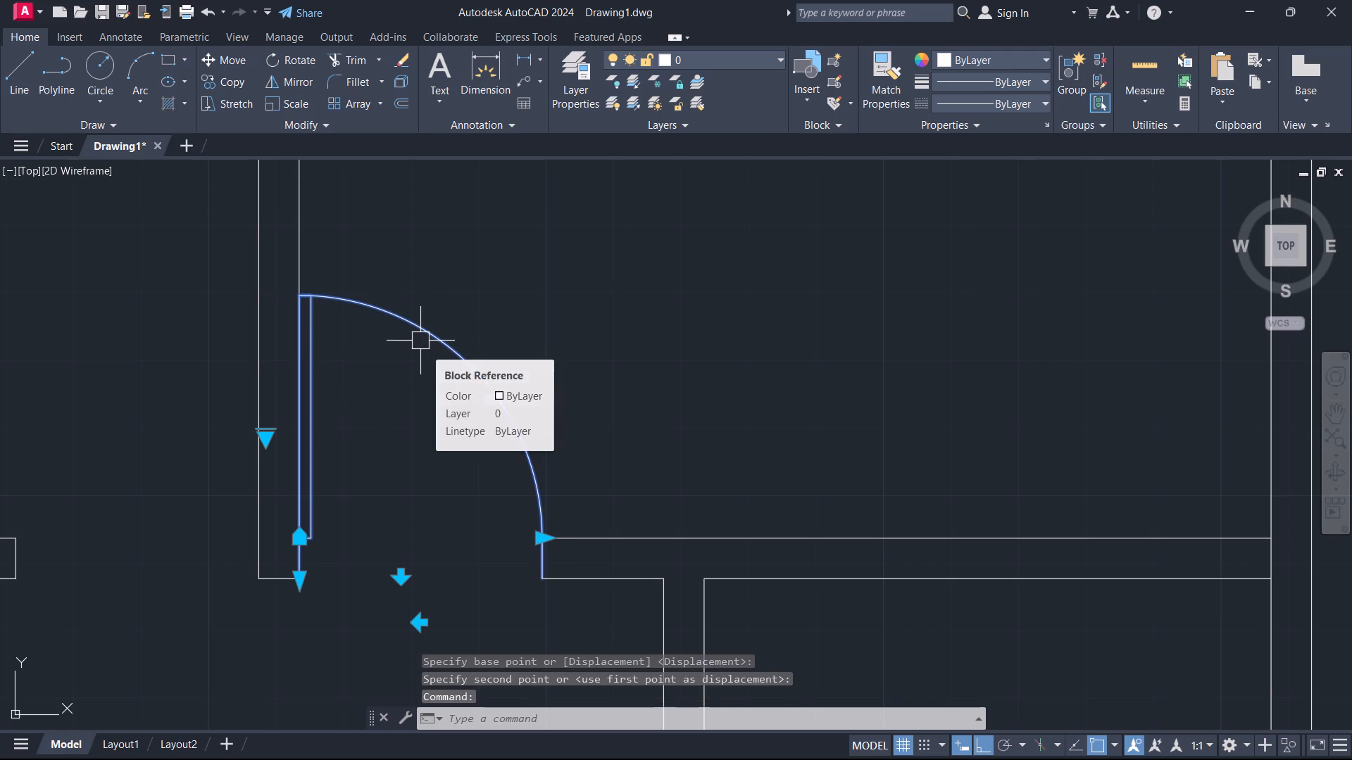
text(CO)
key(space)
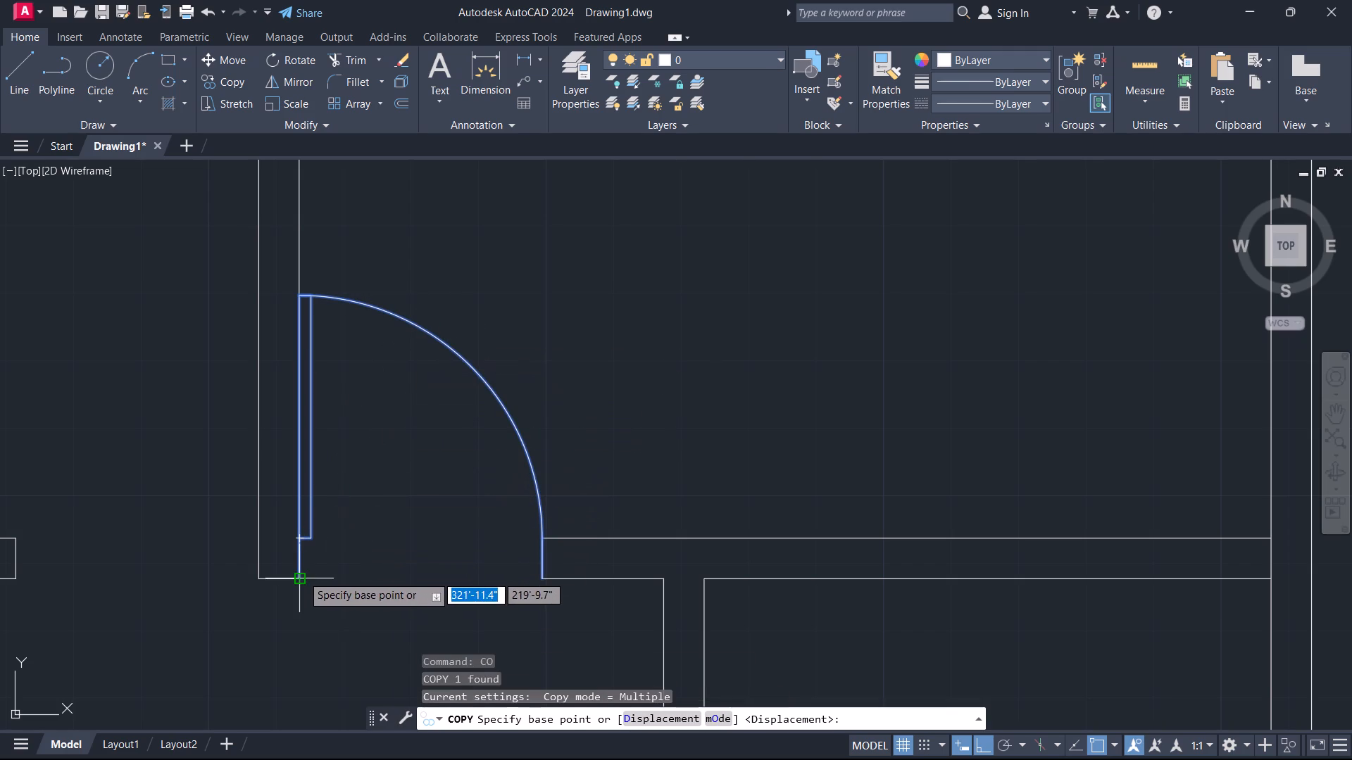
click(302, 575)
click(18, 577)
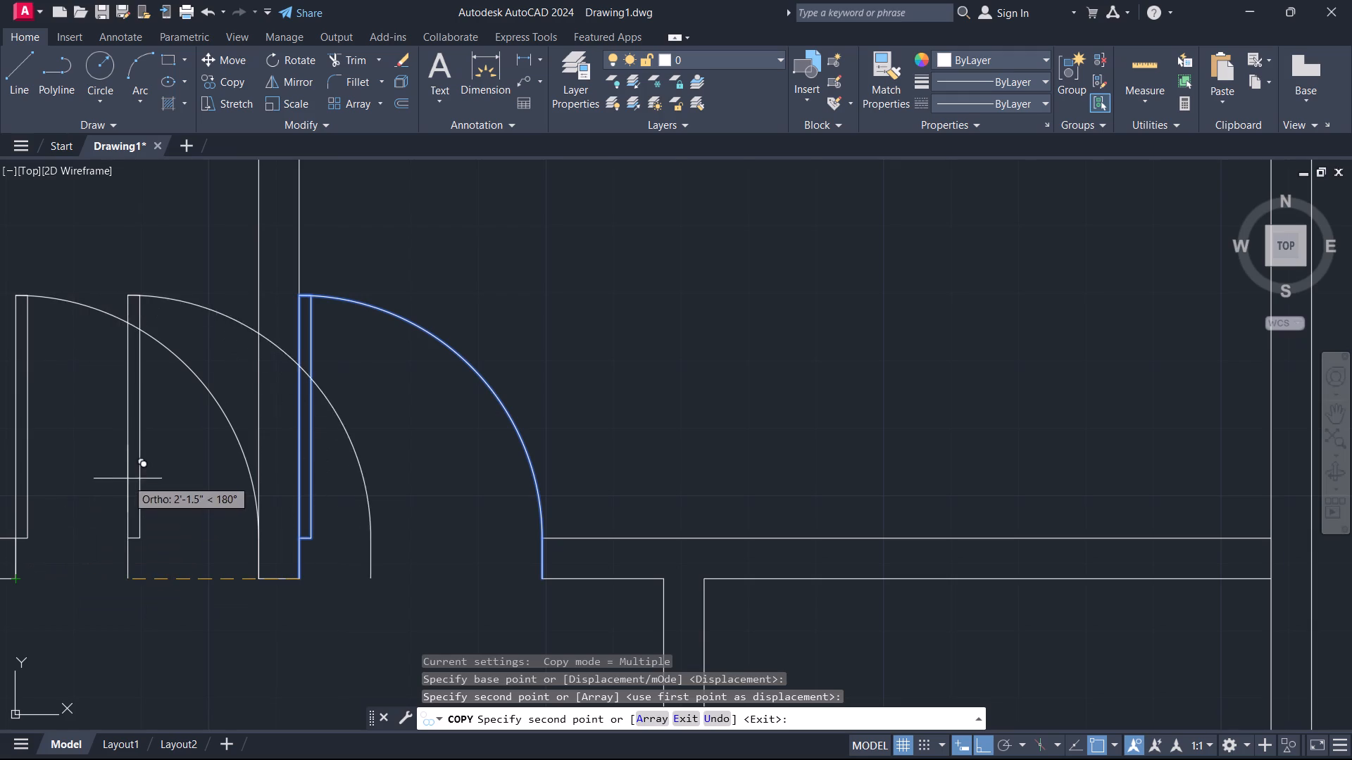
key(Escape)
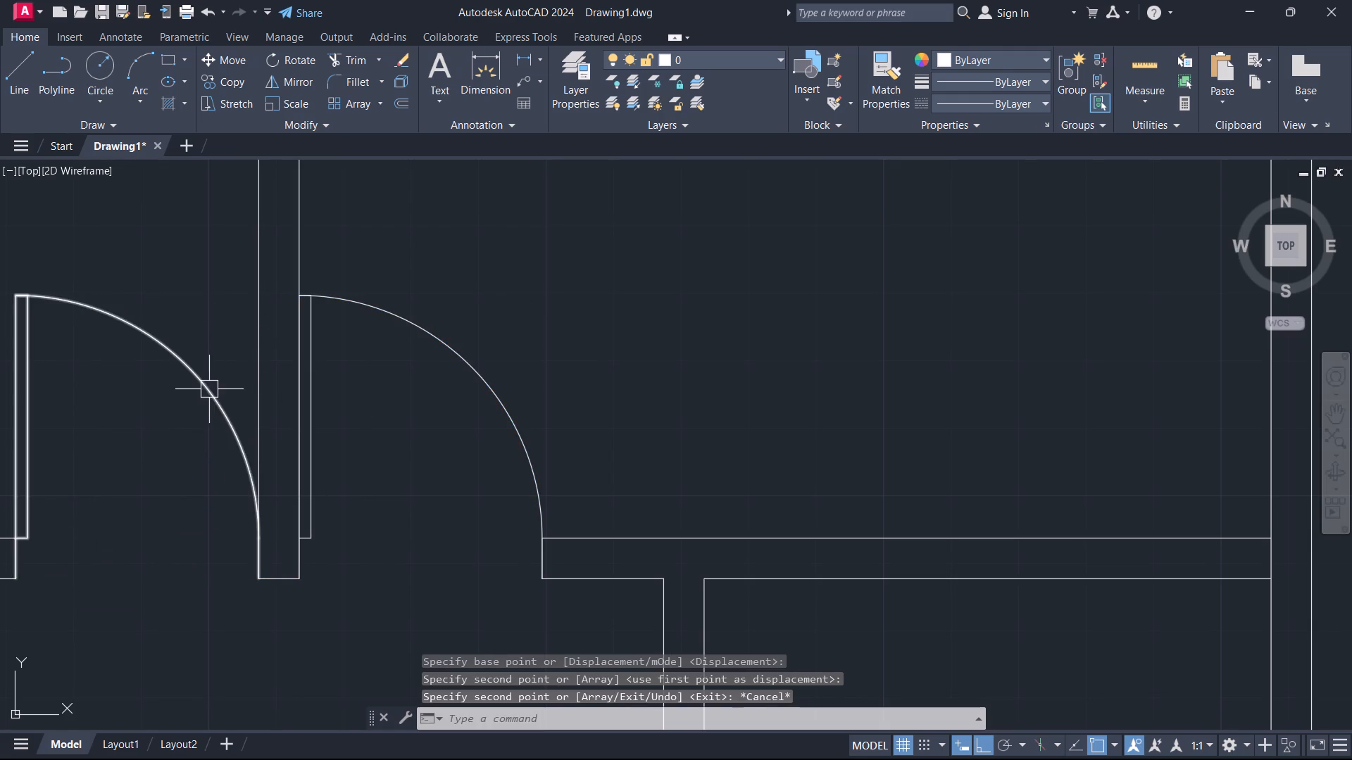
Flip the copied door east-west so that it hinges on the wall between the two north rooms.
click(208, 390)
click(144, 623)
key(Escape)
scroll(238, 557, down, 4)
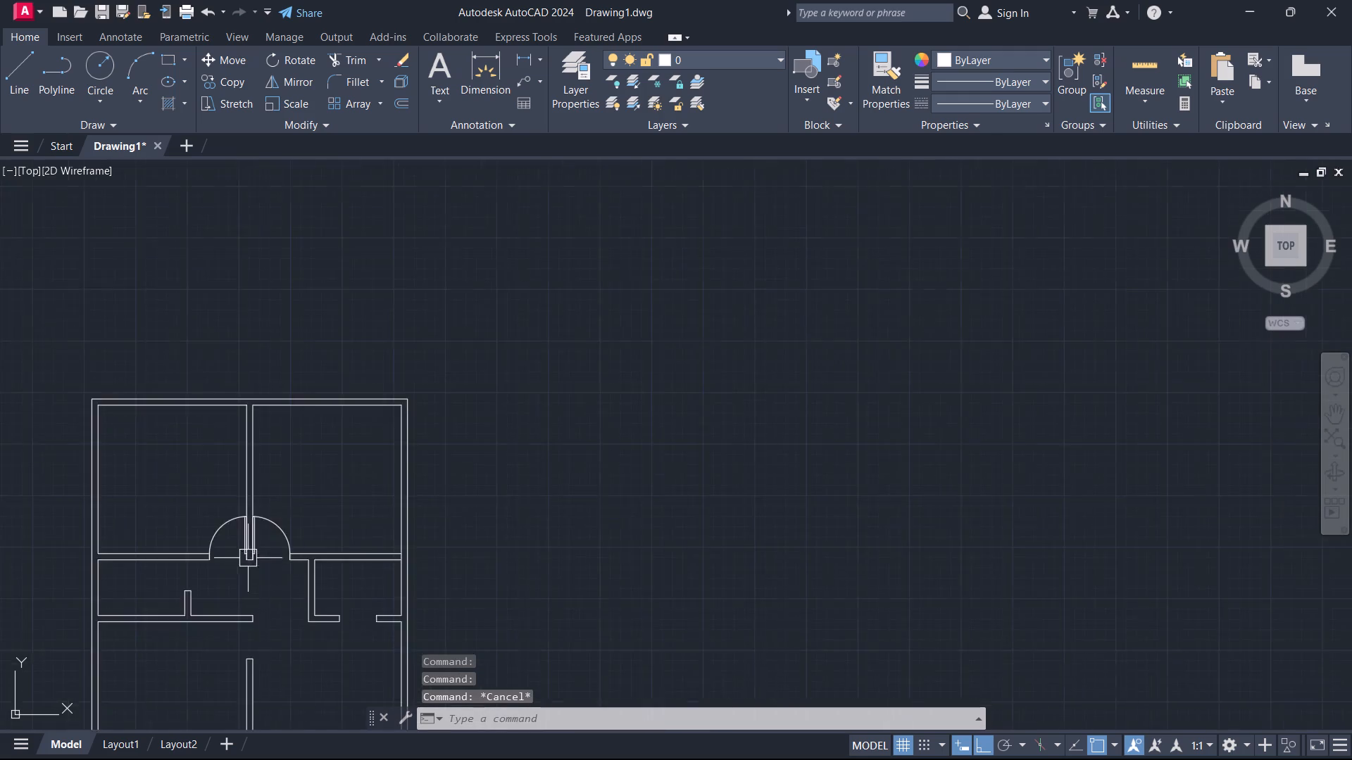
Copy the northeast room's door from its hinge-side end about 15'-3" south, beside the middle west room's east wall.
middle_drag(259, 573, 357, 455)
scroll(361, 453, up, 3)
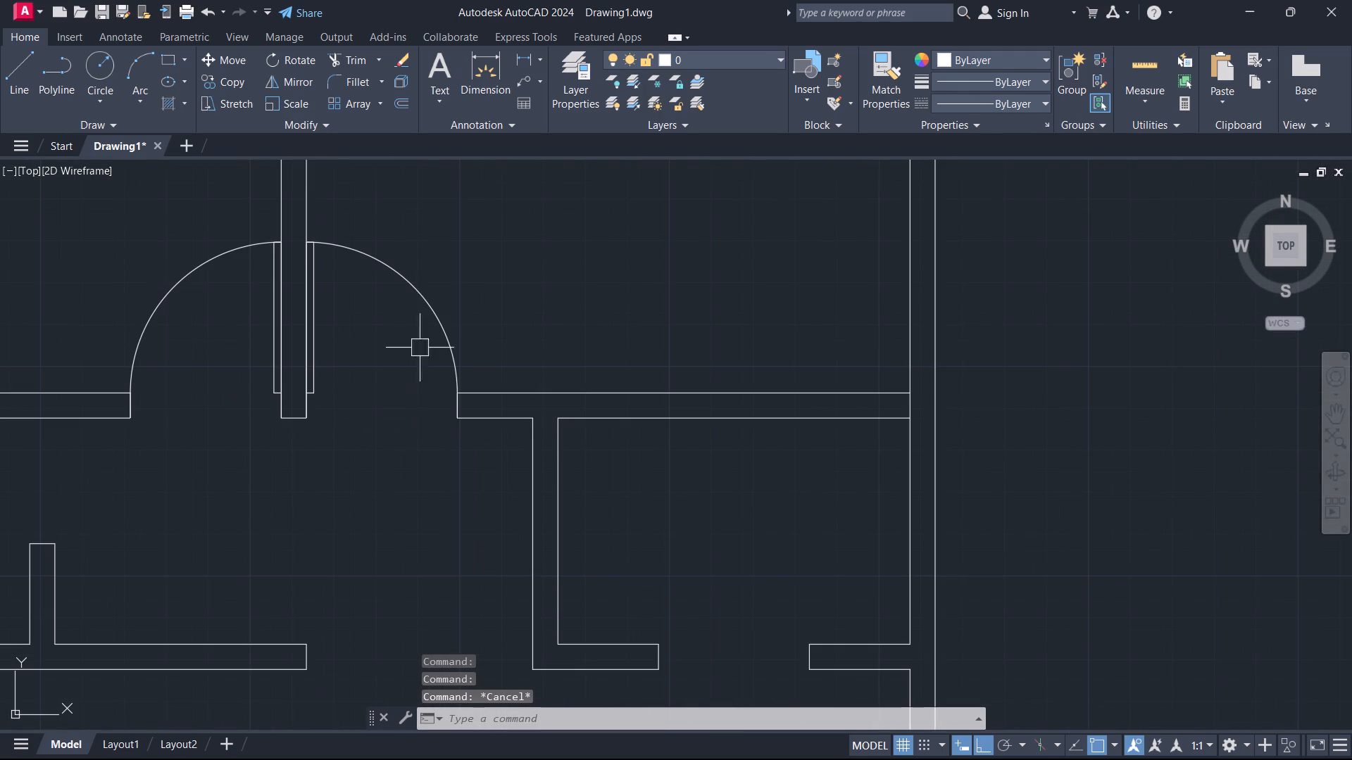
click(432, 310)
text(CO)
key(space)
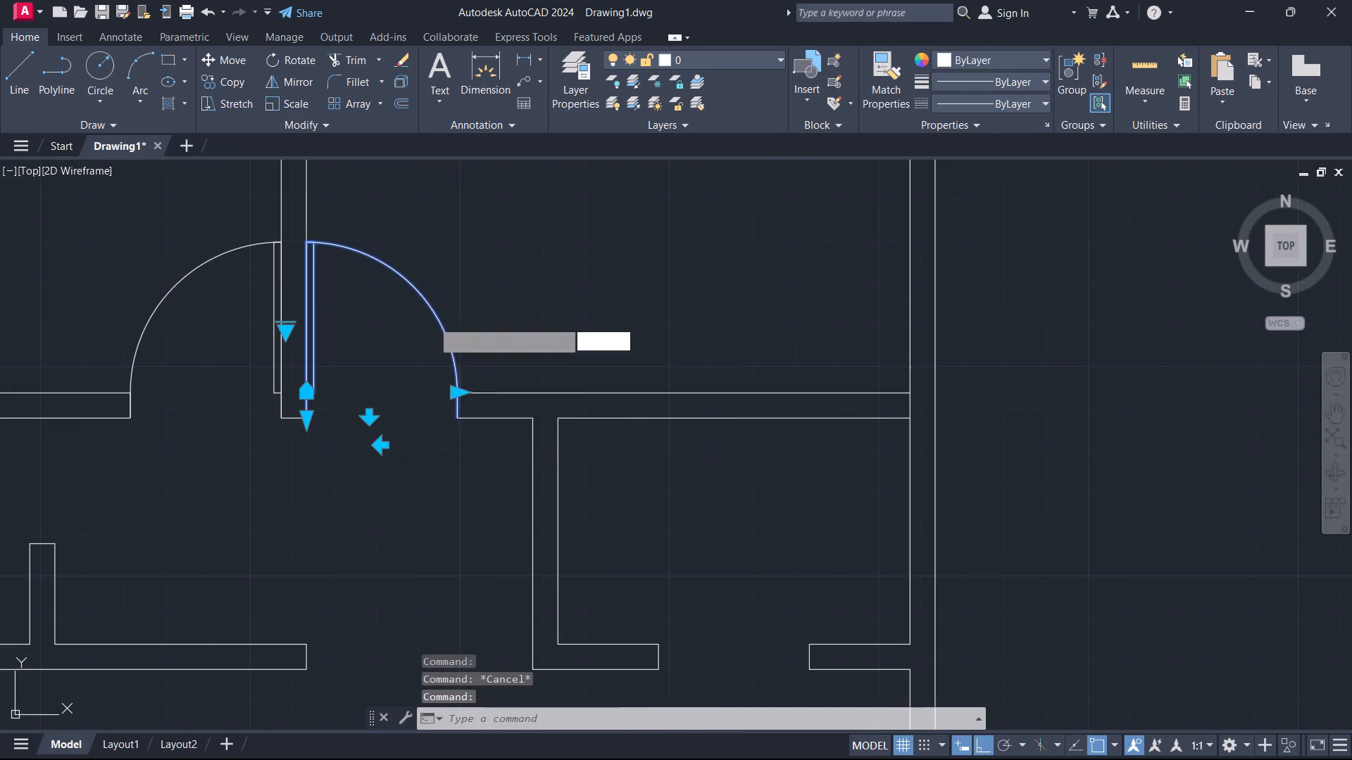
click(310, 416)
scroll(220, 494, down, 2)
middle_drag(176, 493, 528, 432)
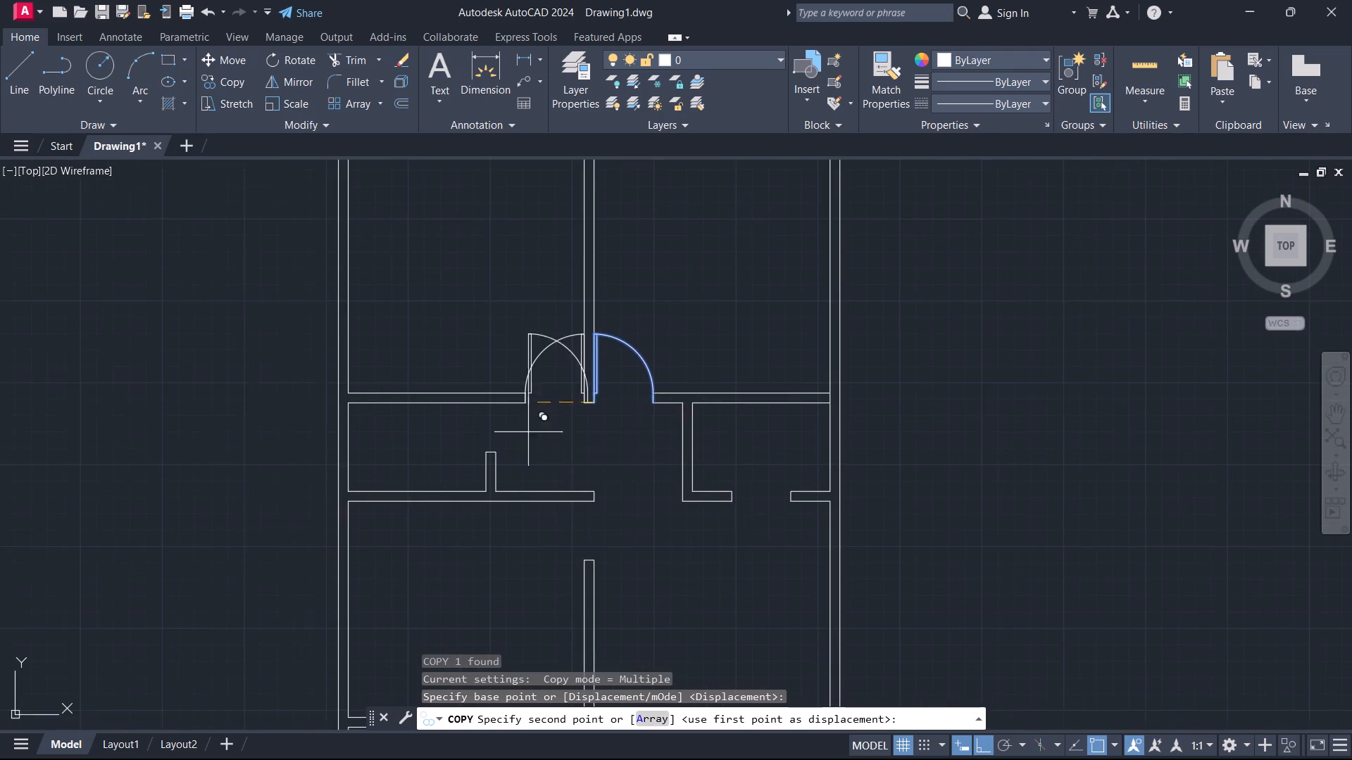
middle_drag(573, 528, 598, 243)
middle_click(598, 243)
click(722, 417)
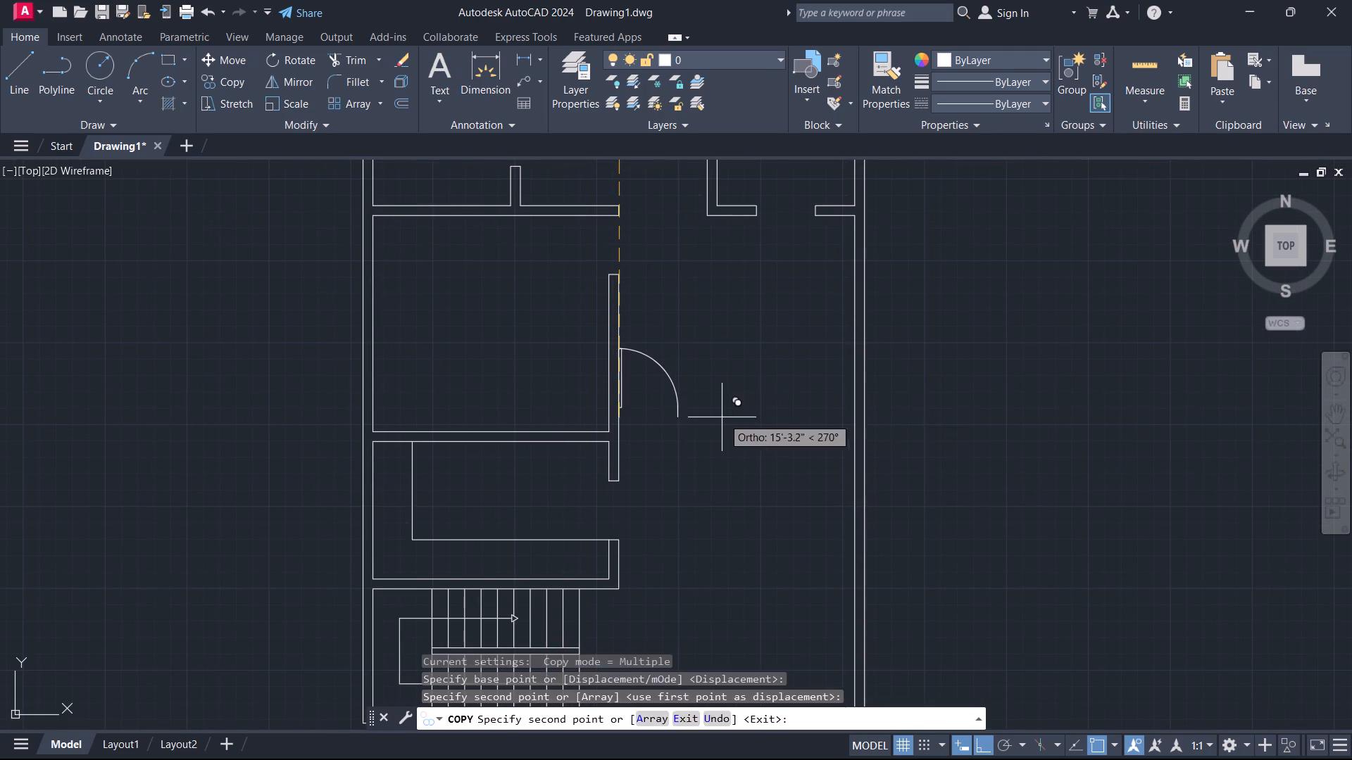
key(Escape)
Copy that door from its lower hinge-side end to the west side of the main entrance opening in the south wall.
scroll(632, 404, up, 2)
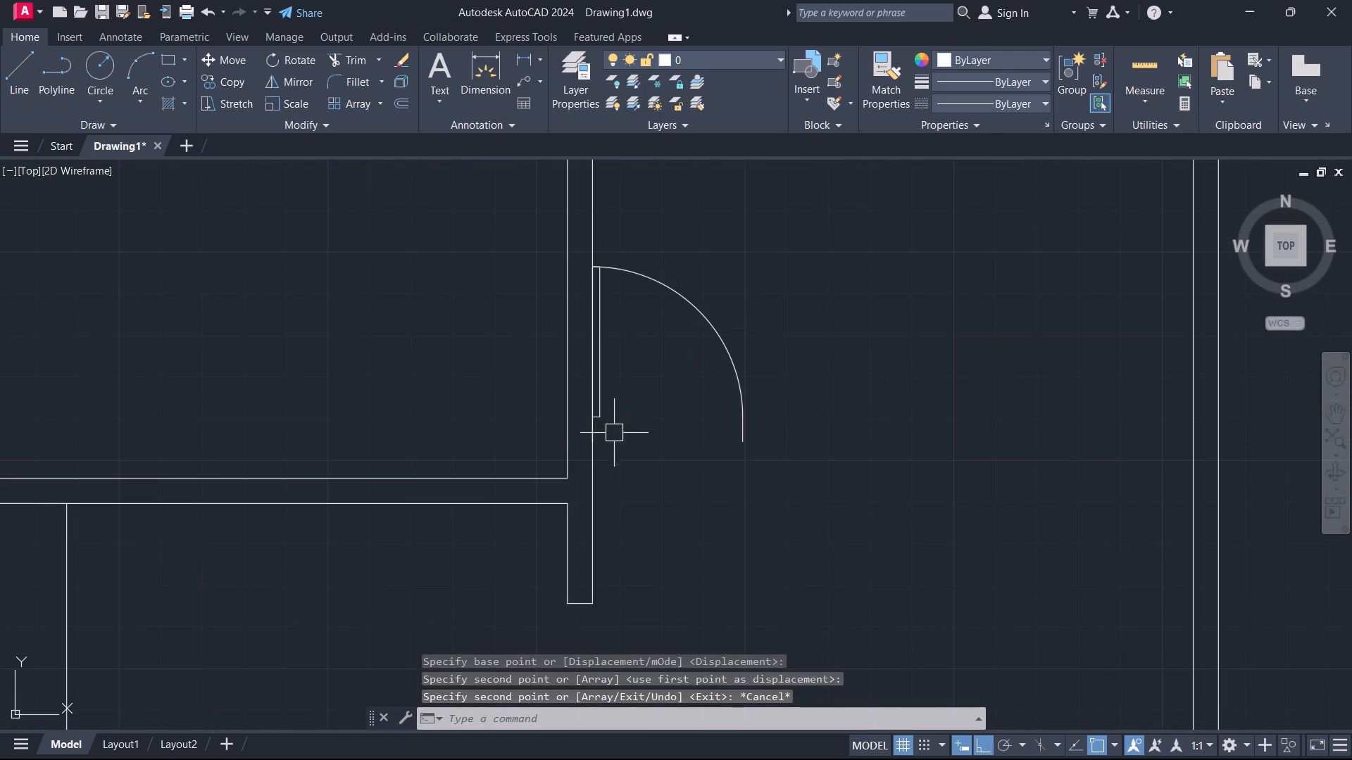
click(598, 369)
key(space)
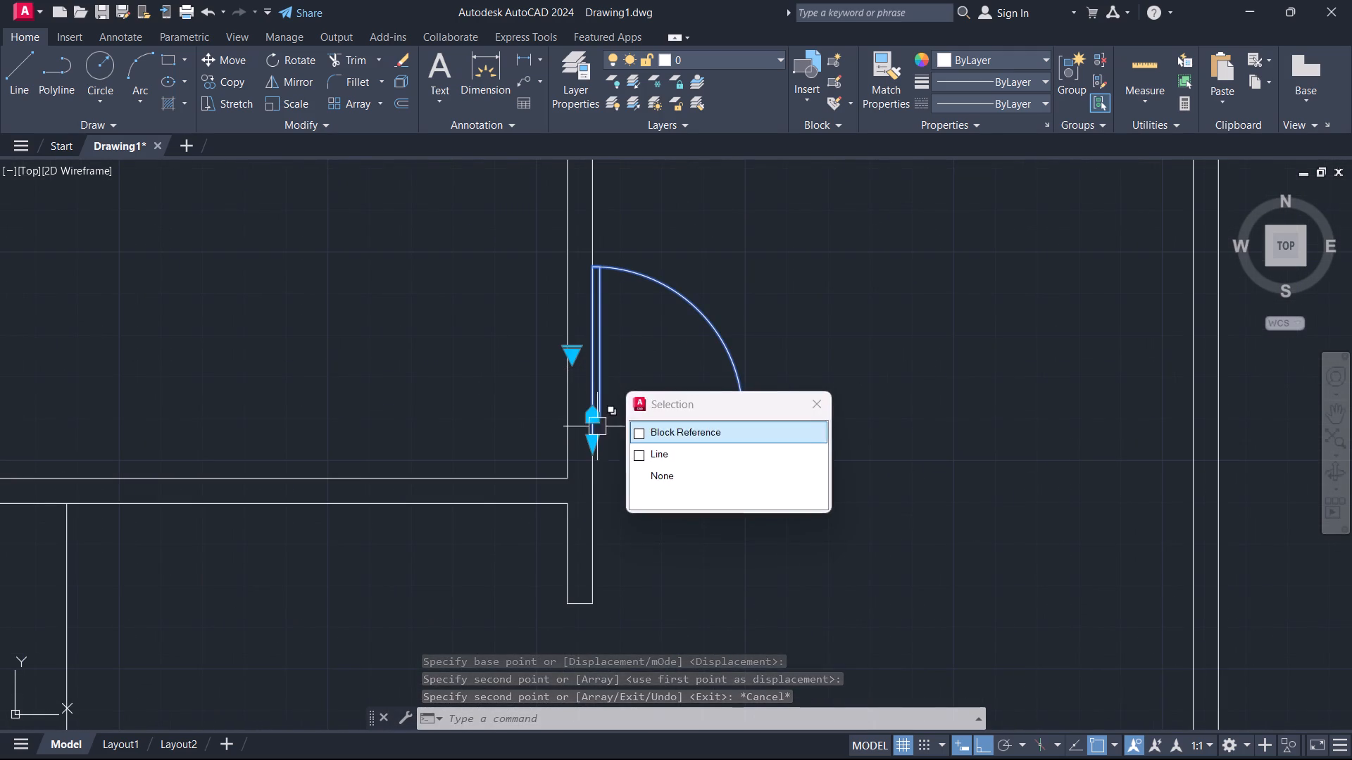
key(space)
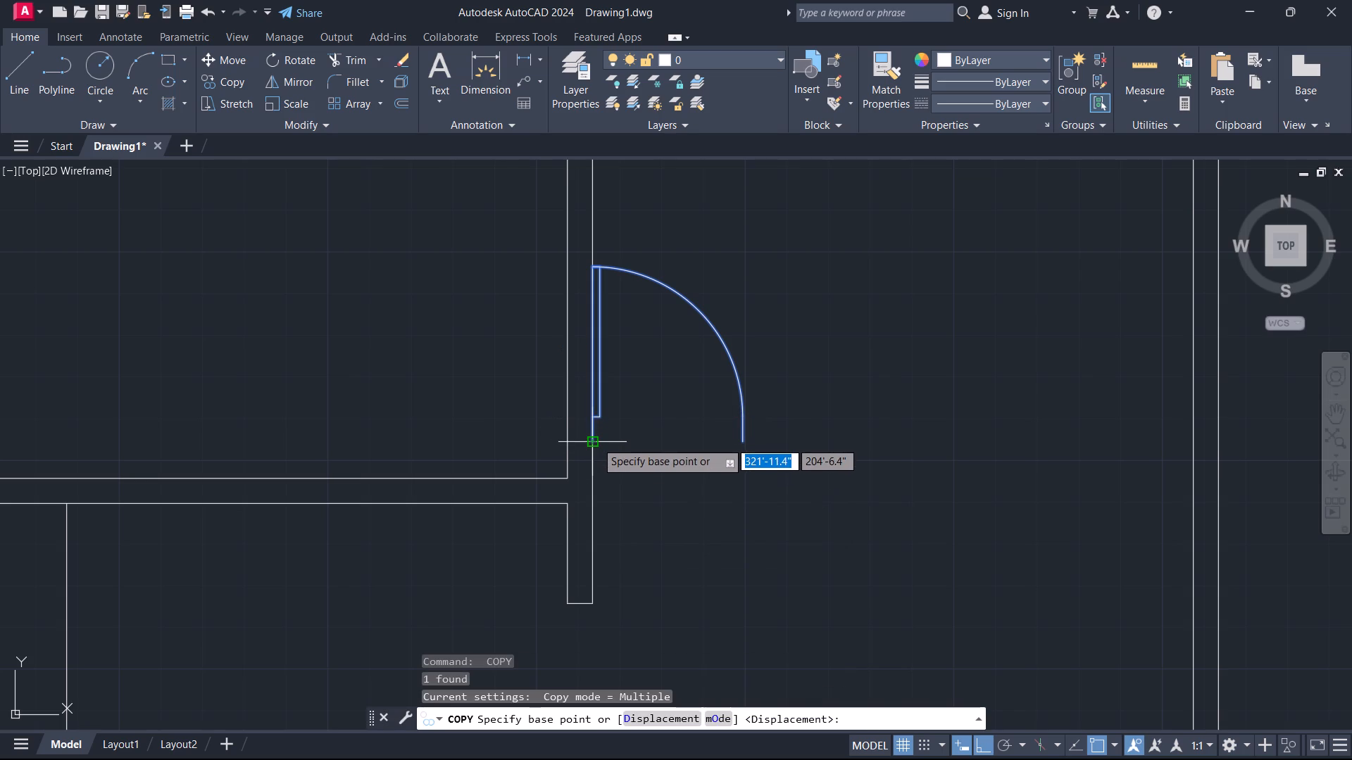
click(596, 441)
scroll(658, 438, down, 4)
middle_drag(684, 475, 681, 362)
scroll(682, 407, up, 4)
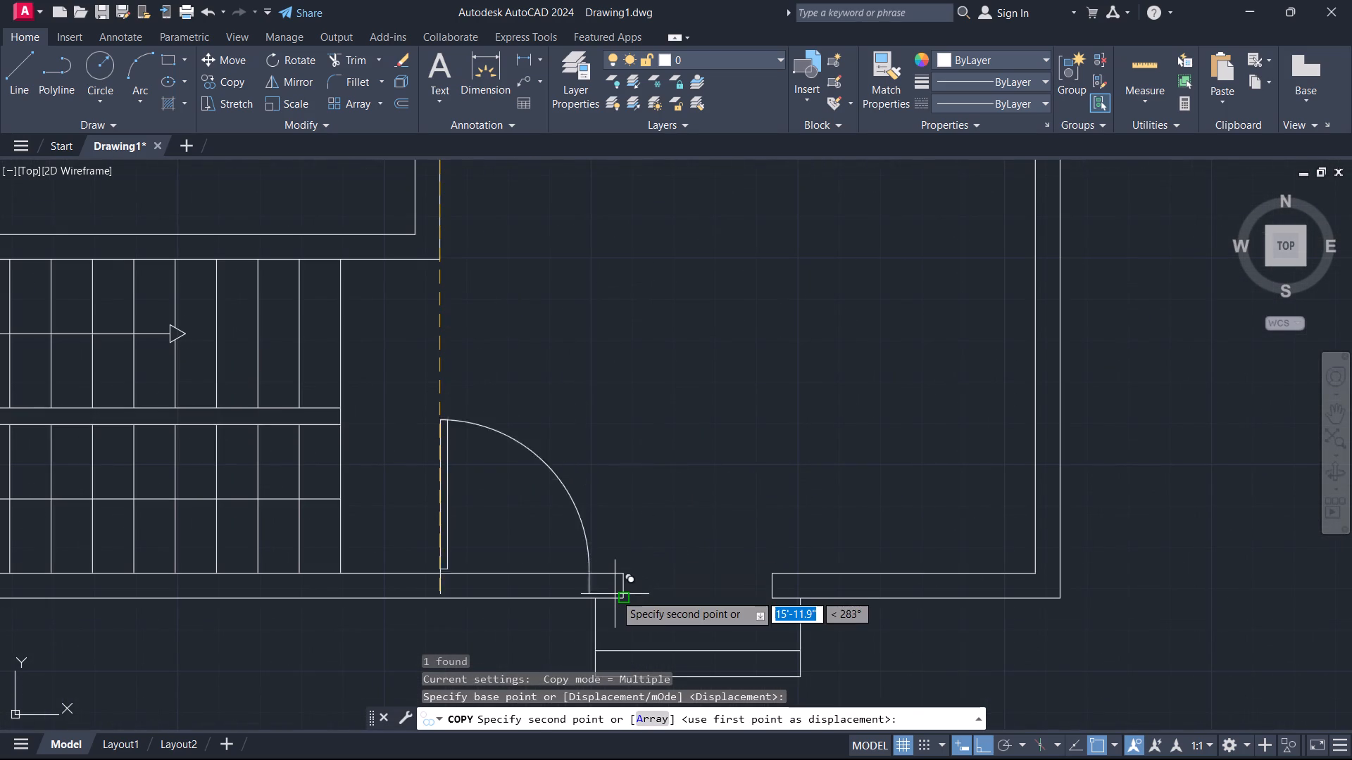
click(619, 595)
key(Escape)
Place a spare copy of the entrance door in the open space directly north of it.
drag(665, 516, 657, 508)
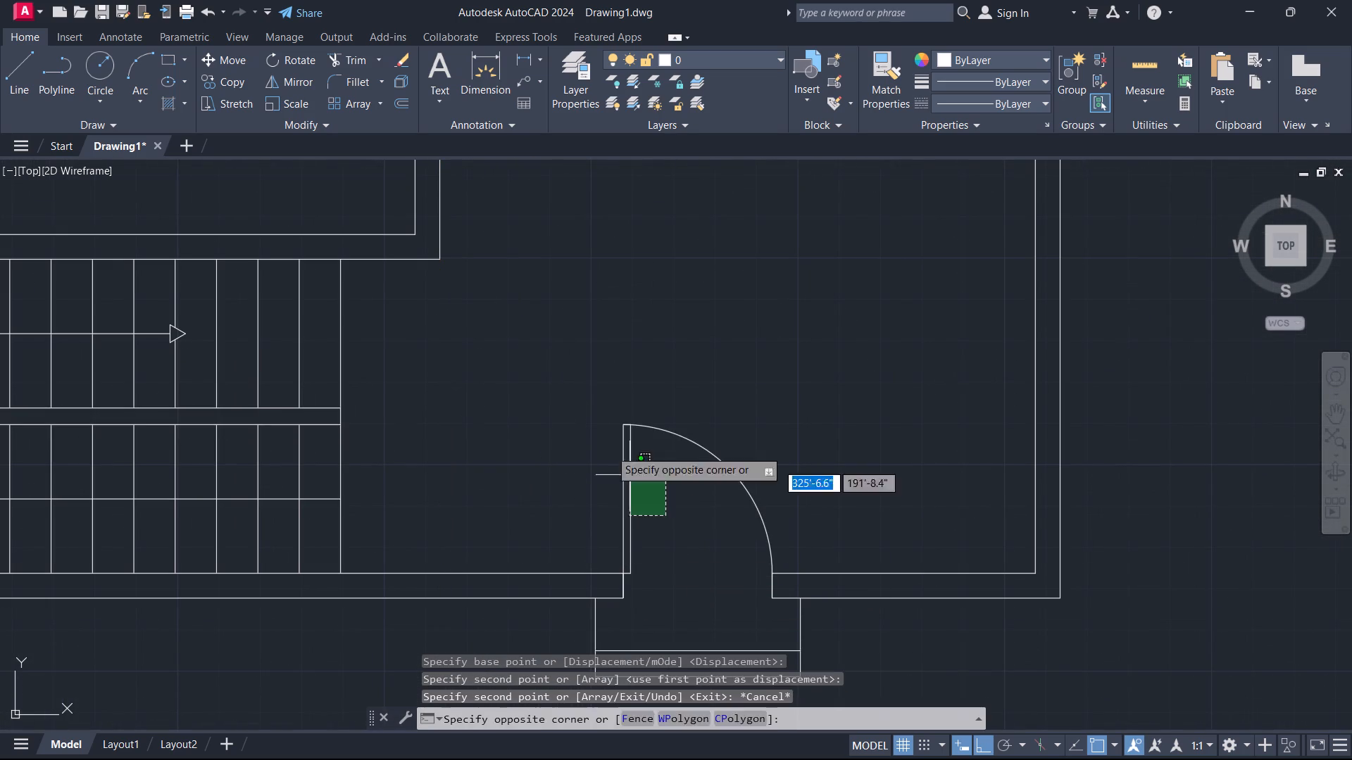
click(584, 412)
key(c)
text(O)
key(space)
click(594, 412)
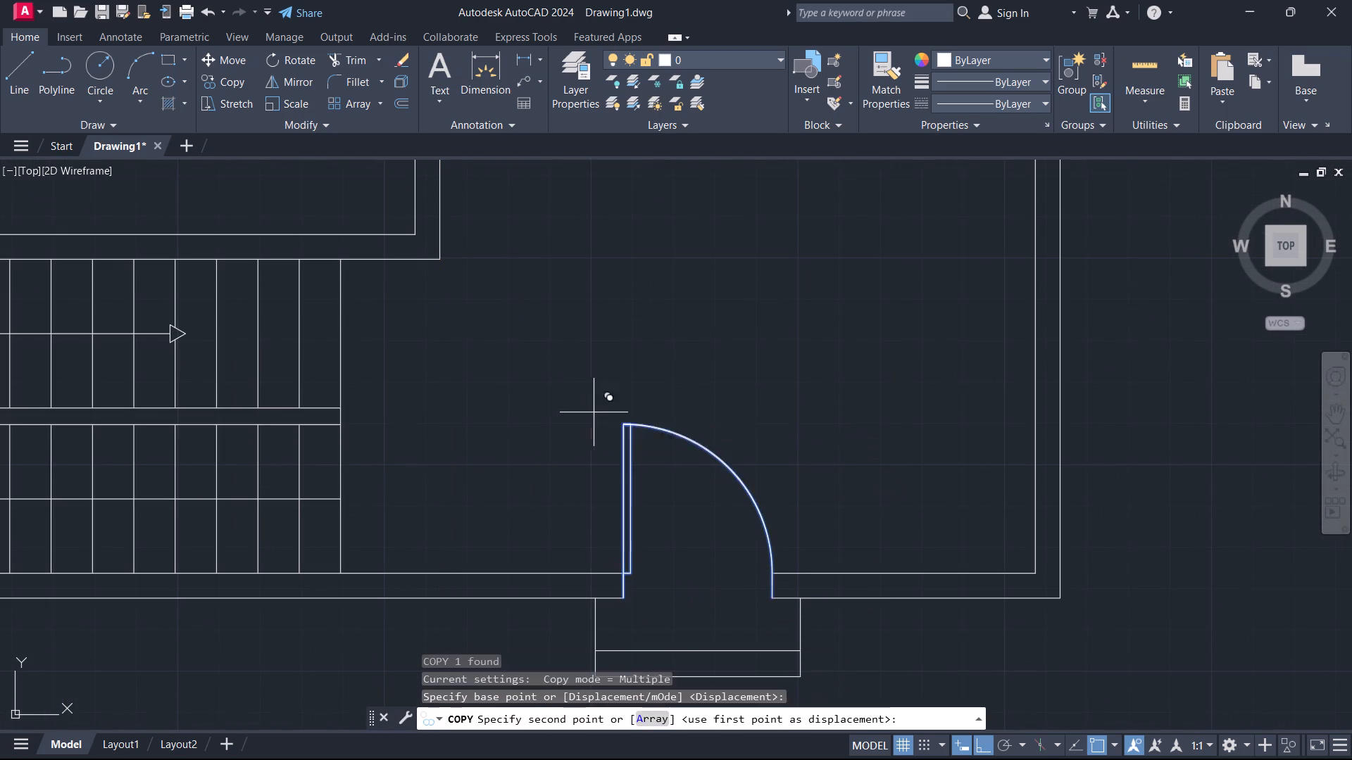
click(715, 193)
key(Escape)
Rotate the spare door a quarter turn clockwise so that its leaf runs east-west.
drag(710, 253, 703, 248)
click(594, 194)
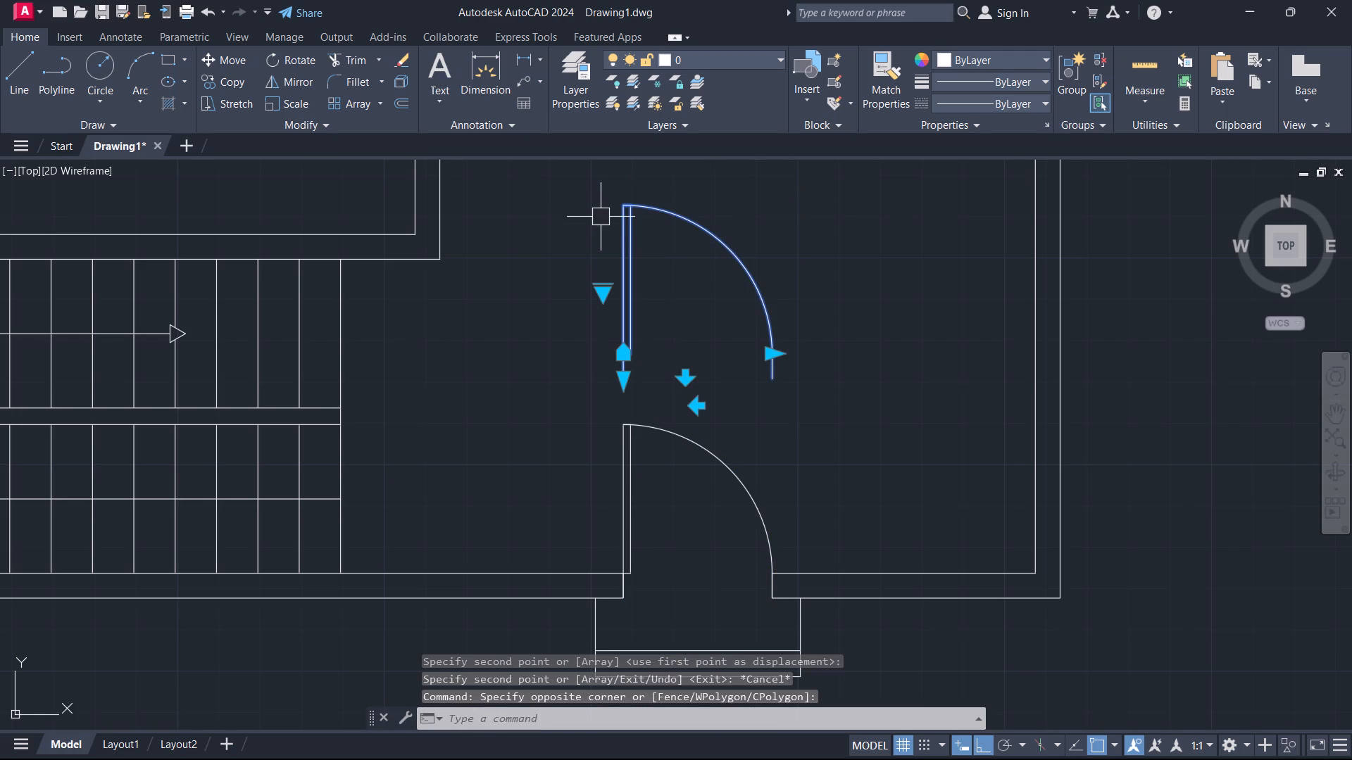
text(RO)
key(space)
click(647, 233)
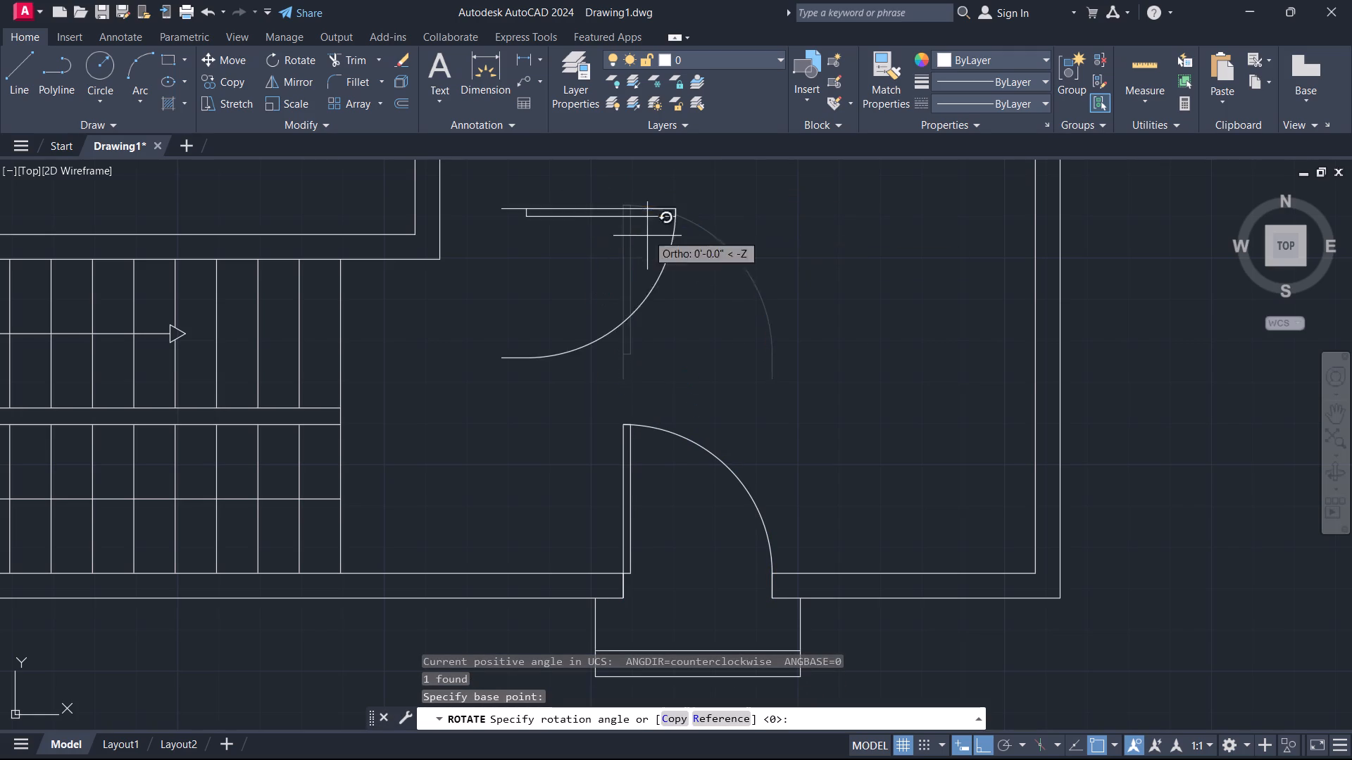
click(651, 509)
key(Escape)
Flip the rotated spare door east-west so that its leaf points west from the hinge.
middle_drag(663, 329, 701, 353)
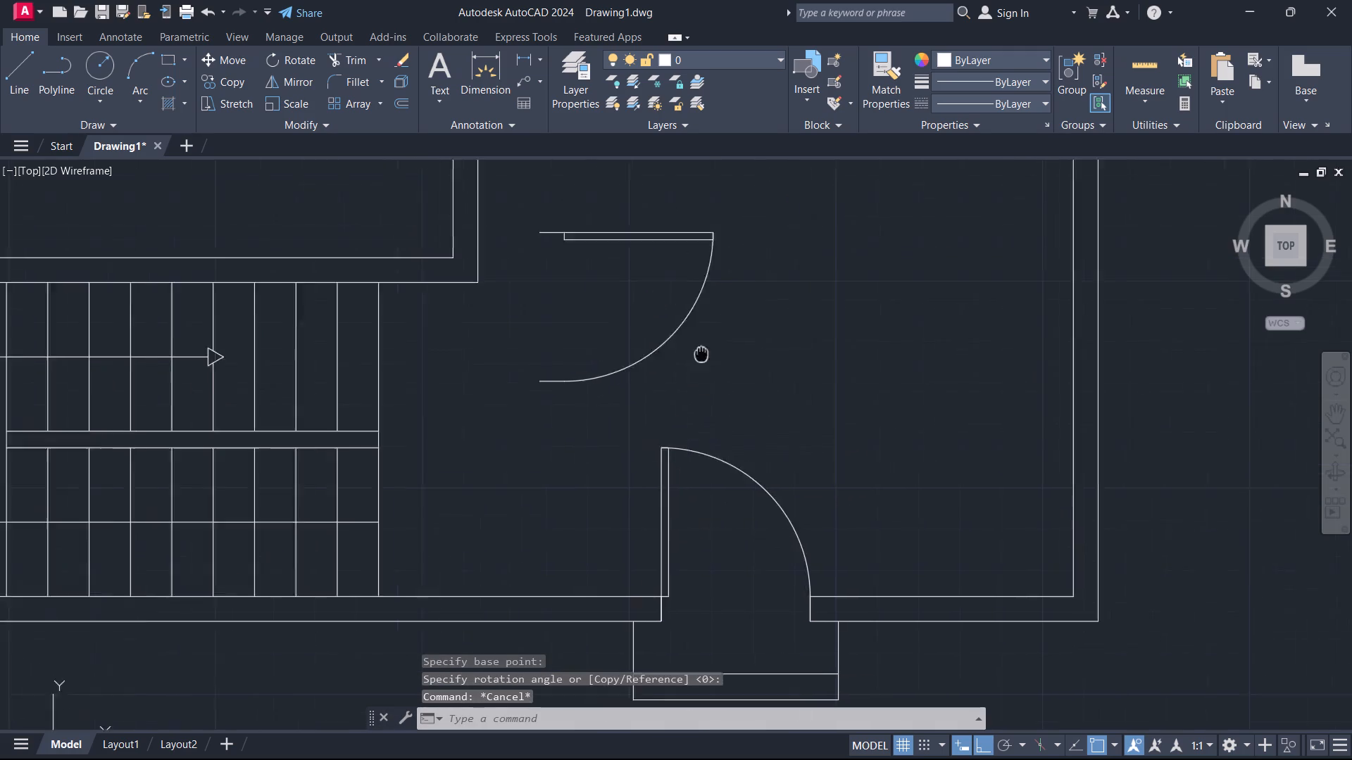
middle_drag(701, 353, 789, 385)
scroll(789, 385, down, 2)
scroll(769, 348, up, 2)
click(758, 337)
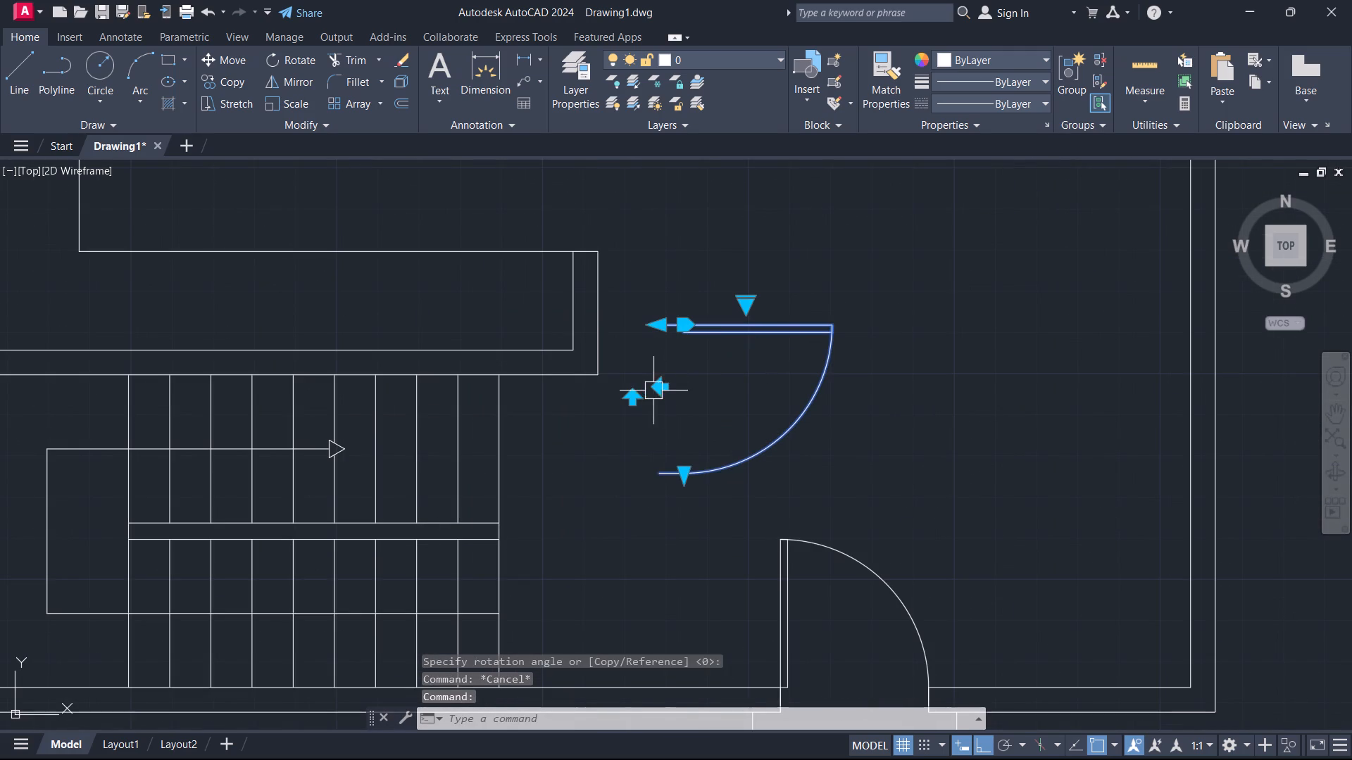
click(658, 389)
Copy the rotated door from its hinge-side end to the north side of the middle west room's east door opening.
key(c)
text(O)
key(space)
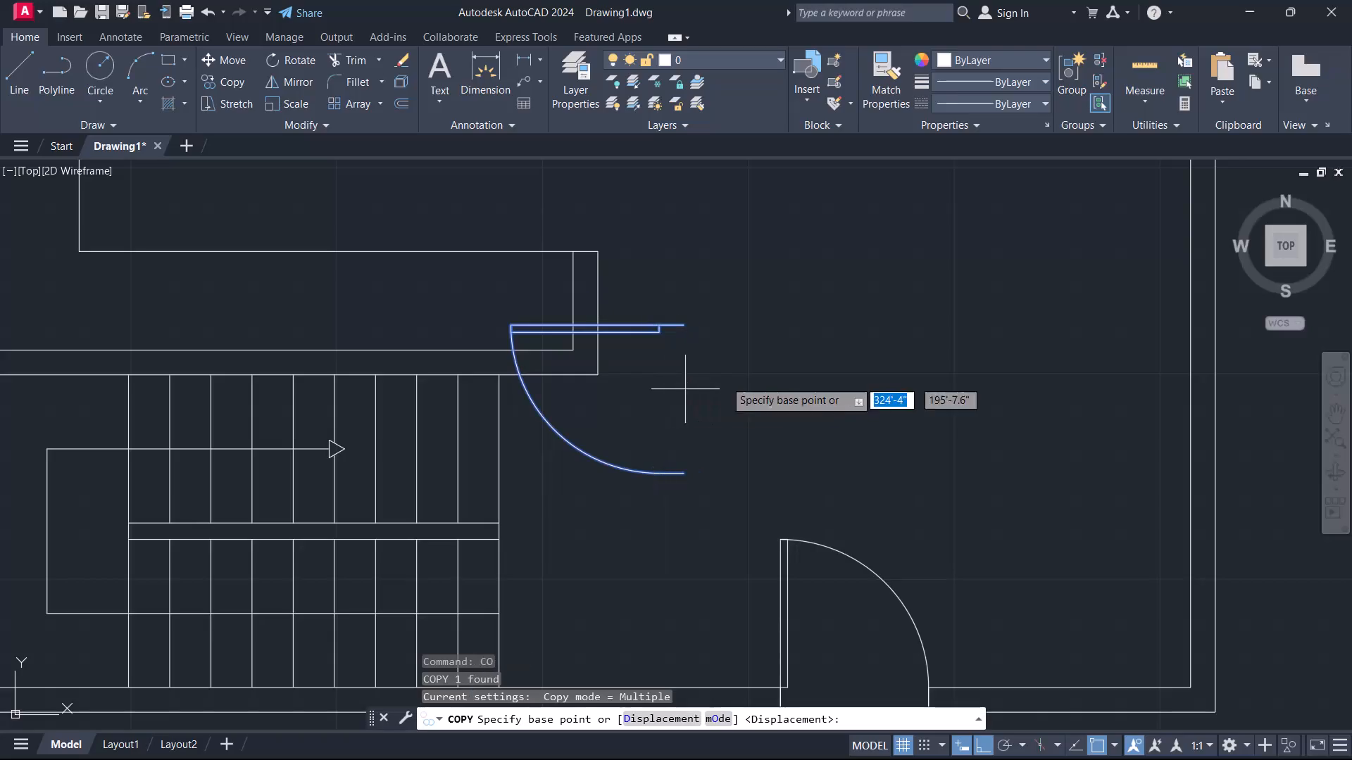
click(691, 324)
scroll(696, 324, down, 2)
middle_drag(696, 324, 720, 469)
middle_drag(699, 277, 706, 411)
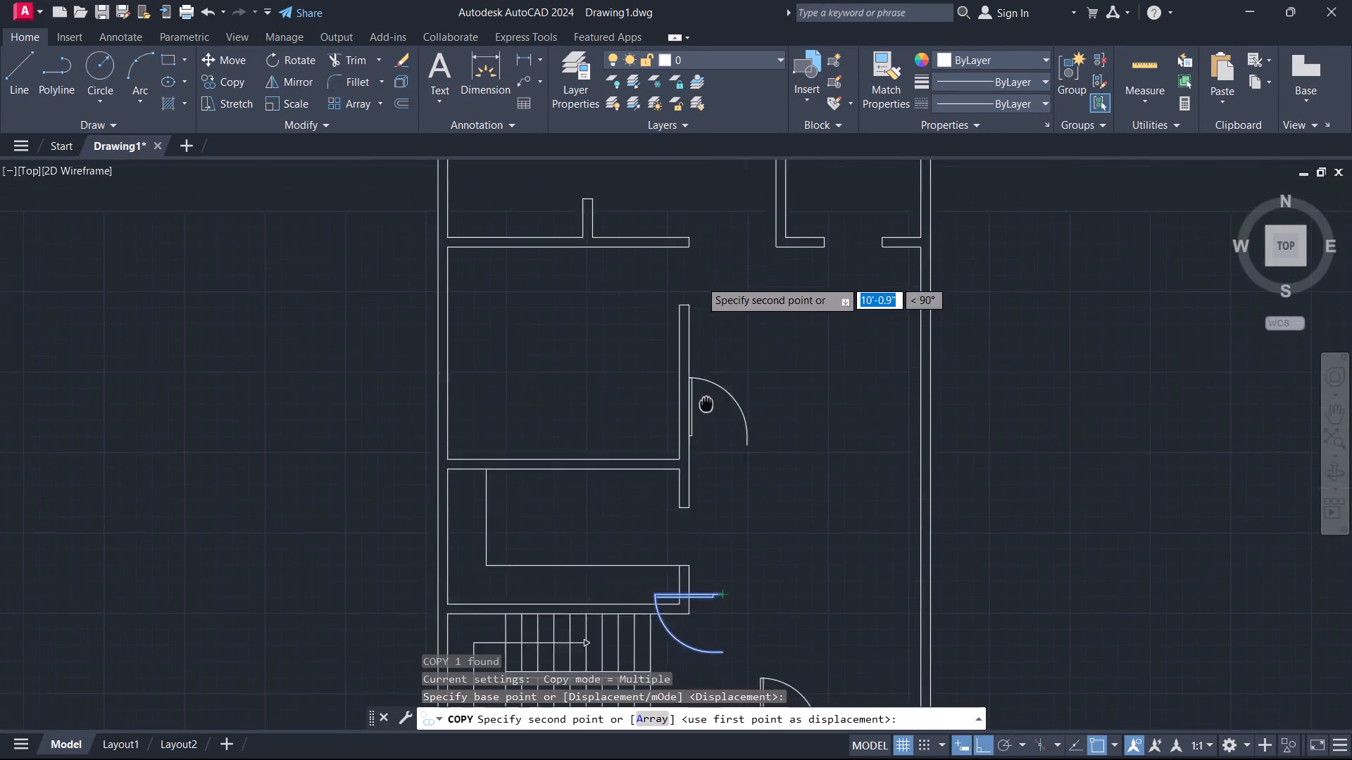
middle_drag(706, 411, 708, 457)
scroll(692, 327, up, 2)
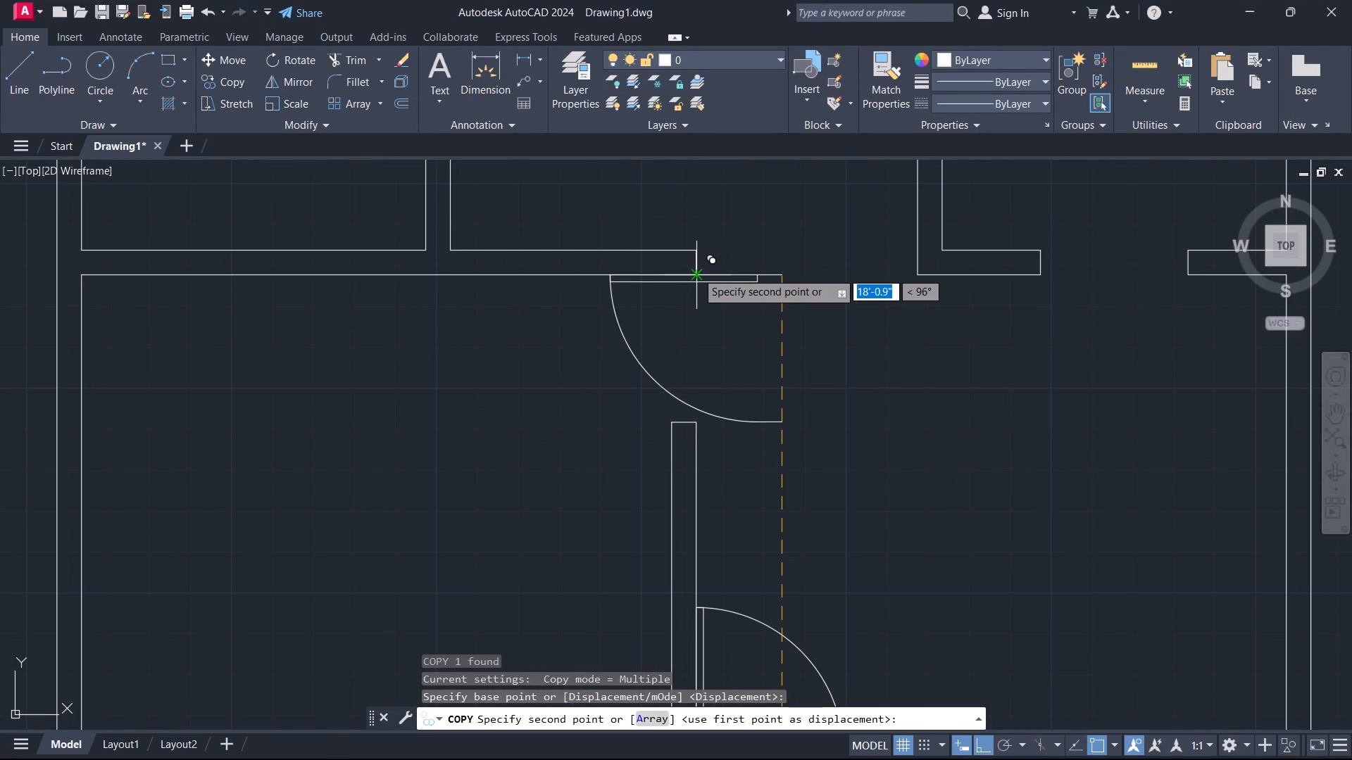
click(696, 272)
key(Escape)
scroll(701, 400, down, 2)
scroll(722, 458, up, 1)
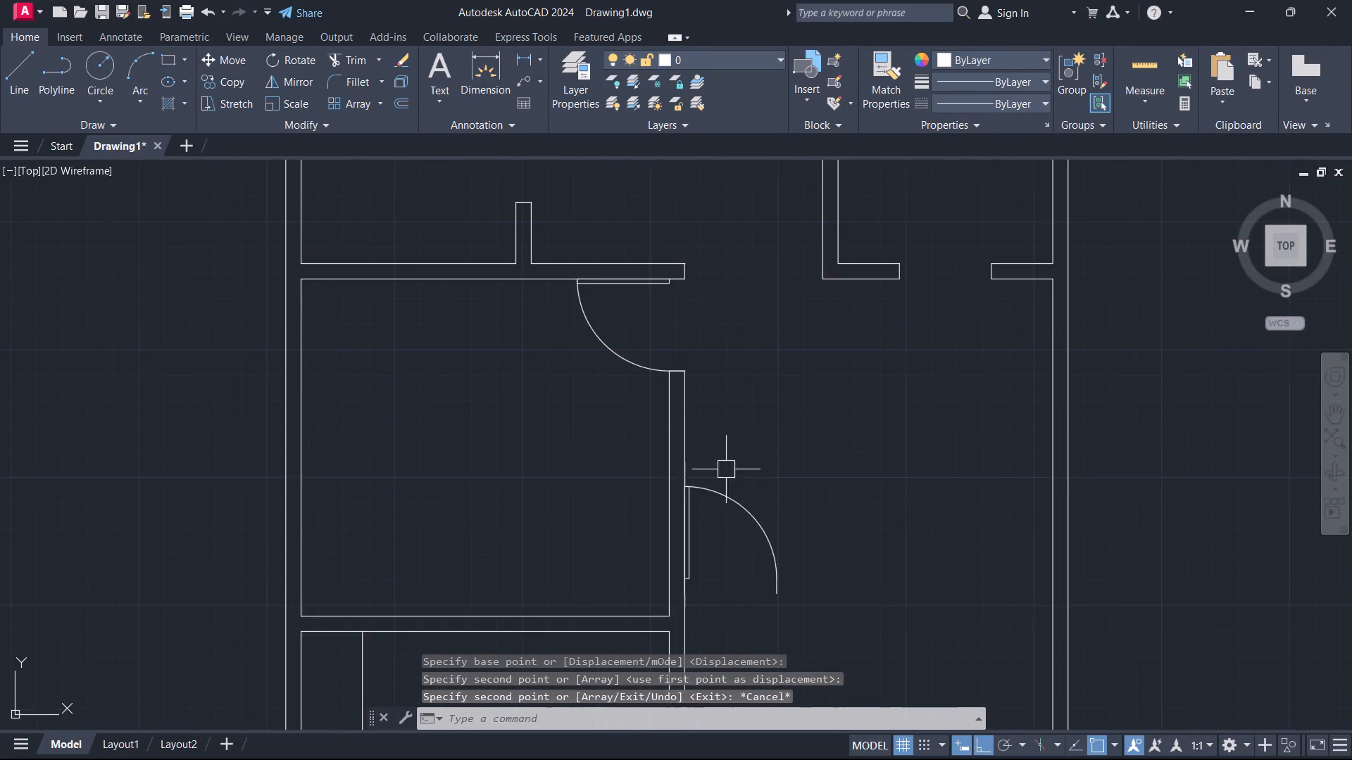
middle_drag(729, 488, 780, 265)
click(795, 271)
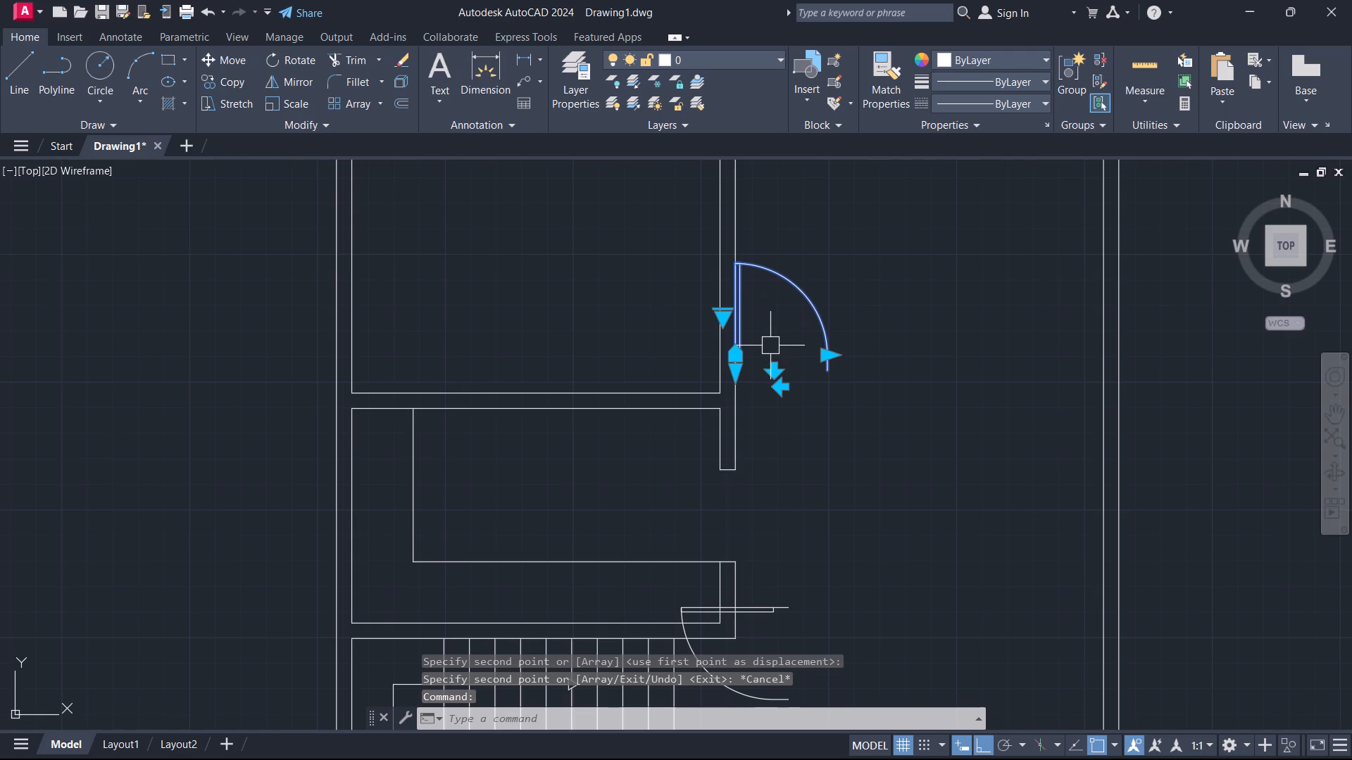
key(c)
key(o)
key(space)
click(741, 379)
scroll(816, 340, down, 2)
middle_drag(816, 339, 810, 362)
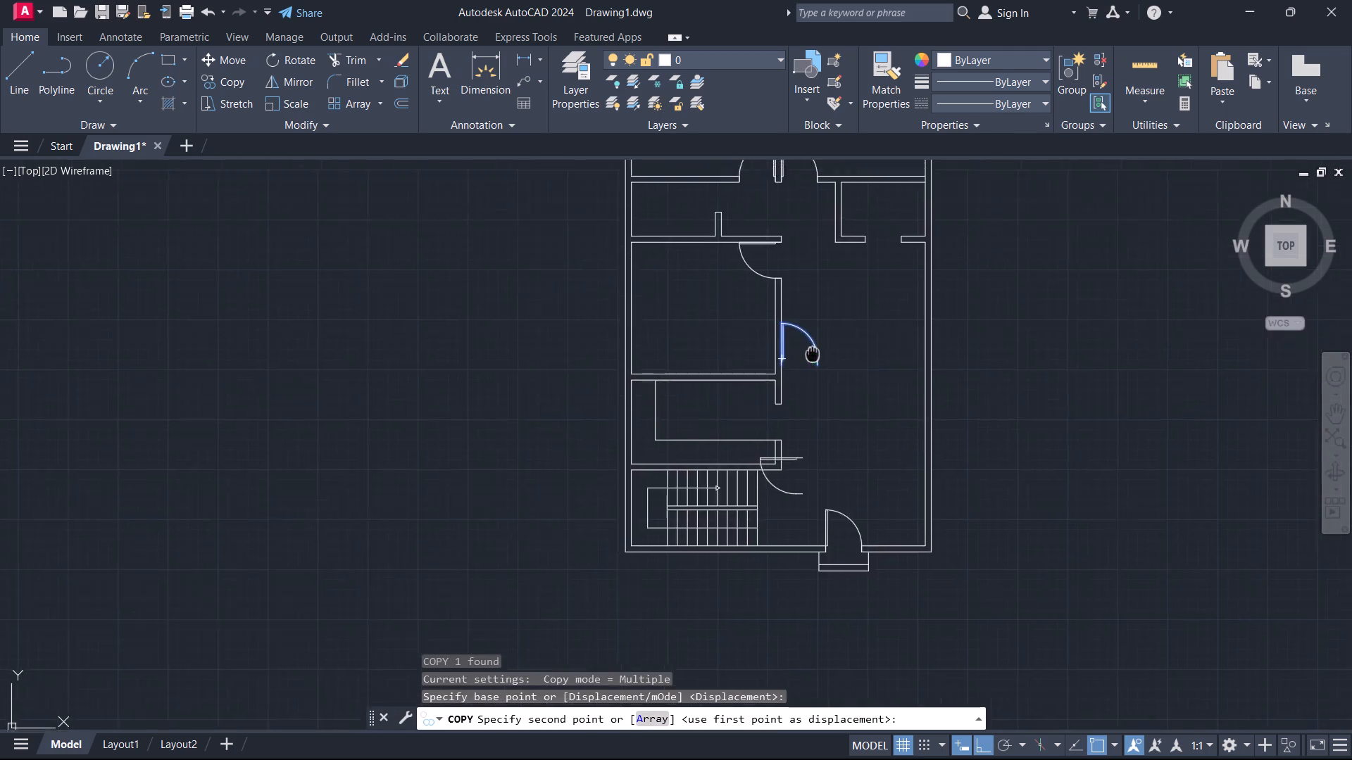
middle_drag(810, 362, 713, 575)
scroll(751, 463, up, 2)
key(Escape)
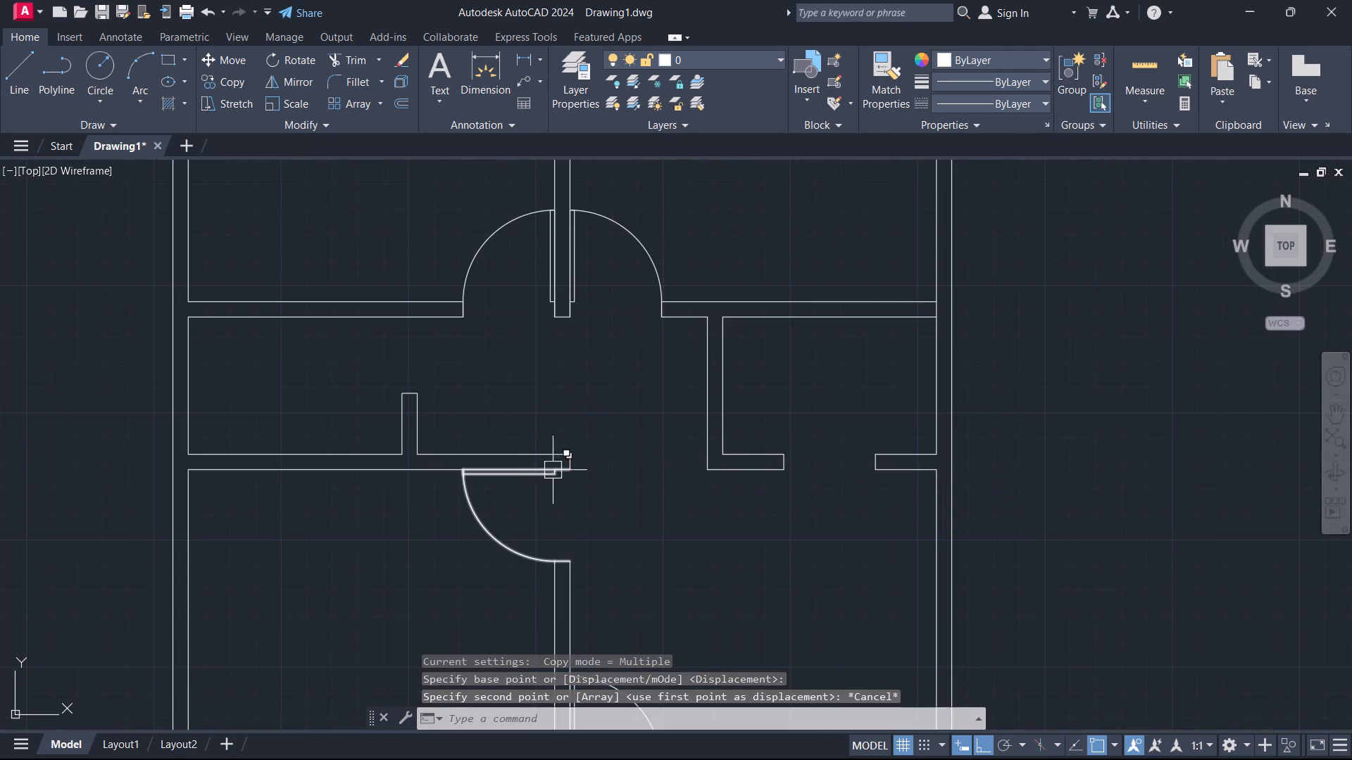
Copy the middle west room's door from its hinge-side end to the top east corner of the short wall stub north of that room.
click(474, 517)
key(c)
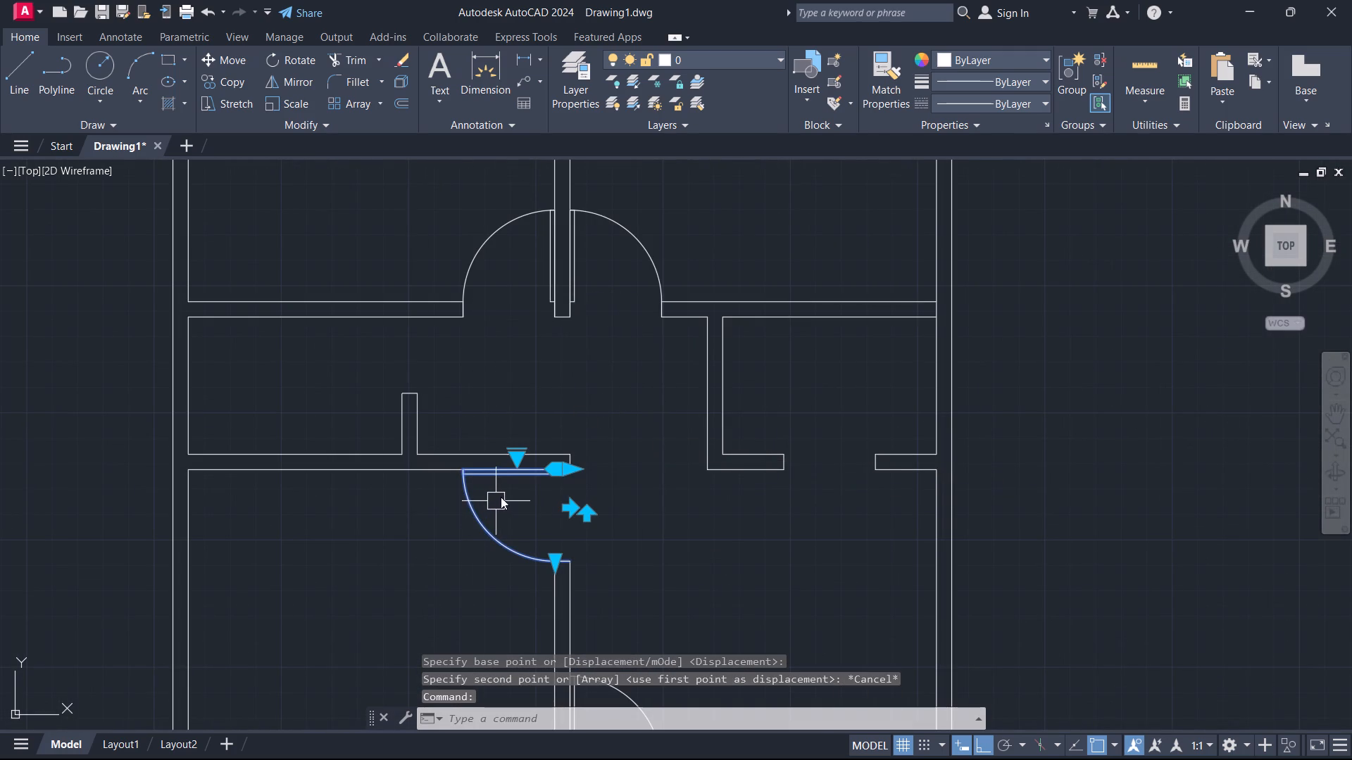
key(o)
key(space)
click(573, 475)
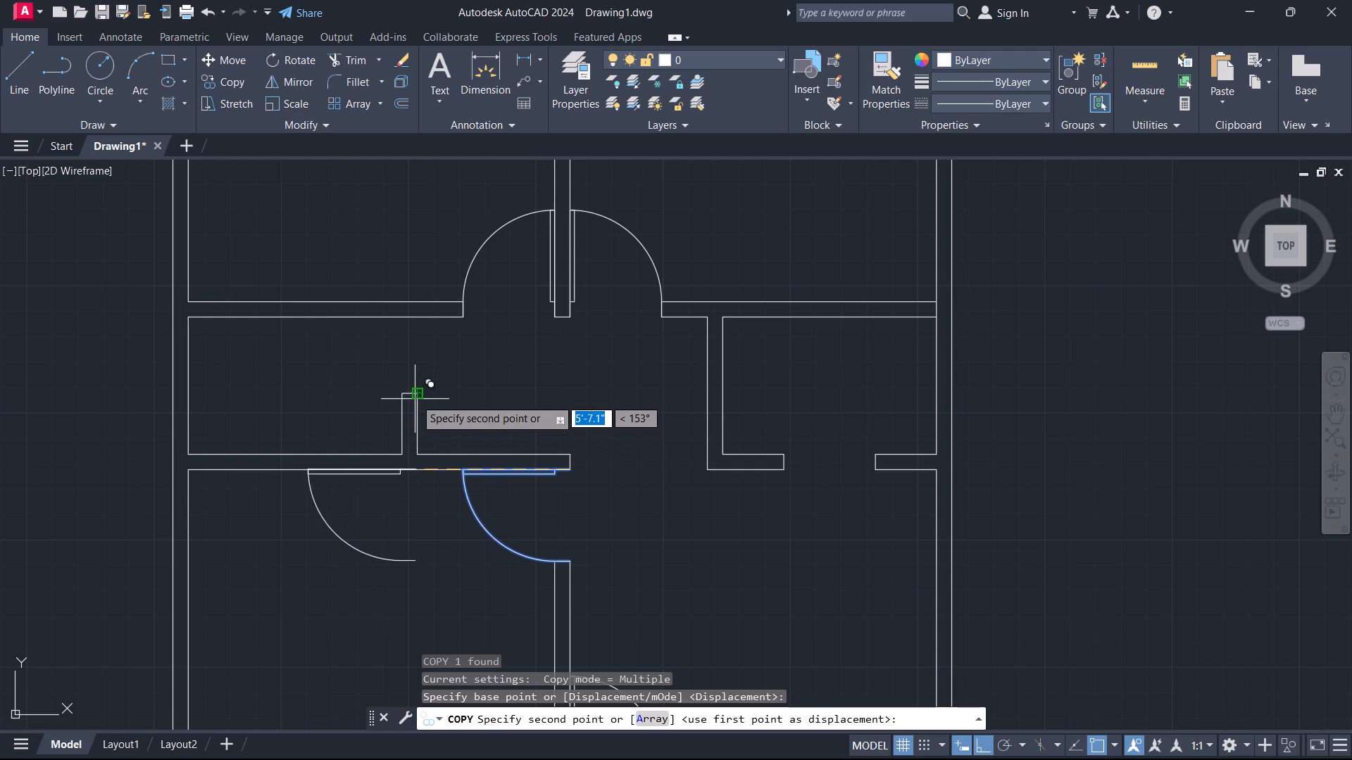
click(415, 395)
key(Escape)
Reduce the copied door's width so that it ends at the south face of the wall carrying the stub.
click(353, 393)
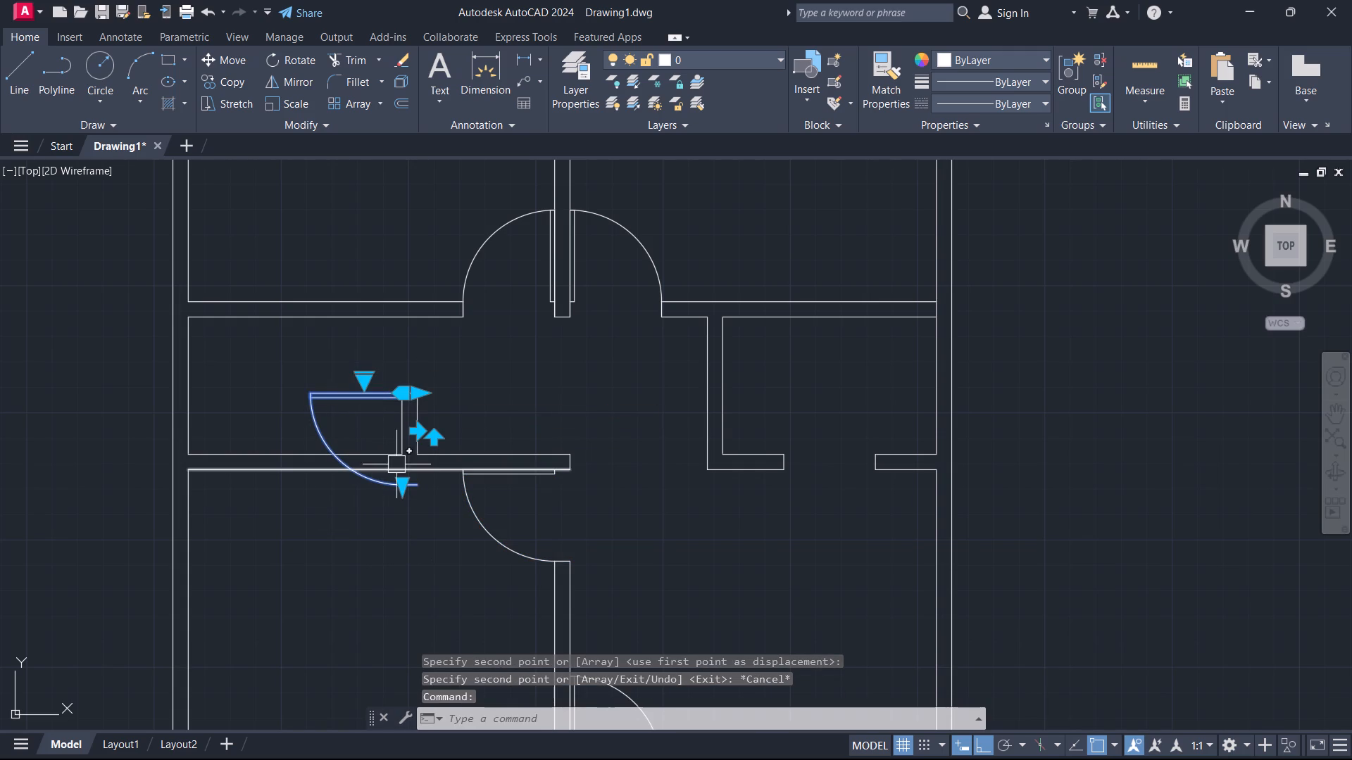
click(404, 480)
click(413, 469)
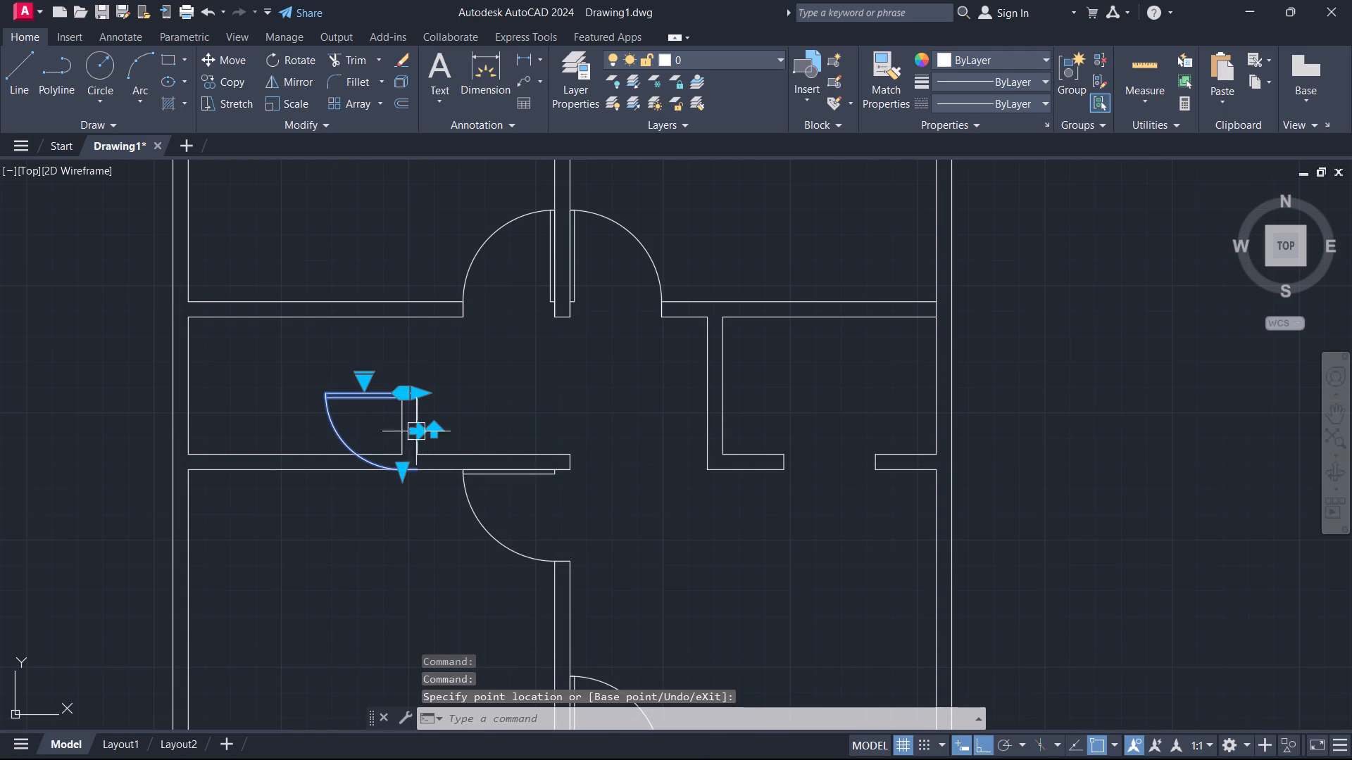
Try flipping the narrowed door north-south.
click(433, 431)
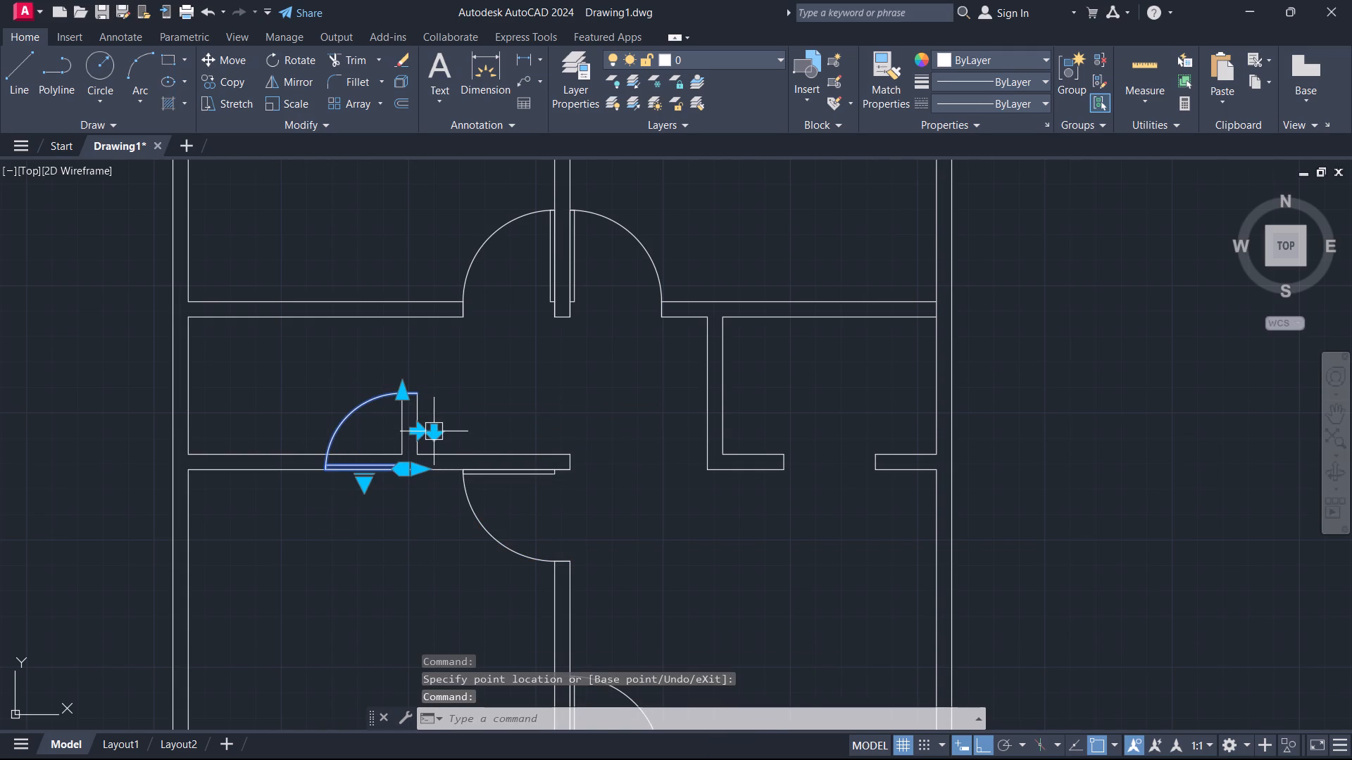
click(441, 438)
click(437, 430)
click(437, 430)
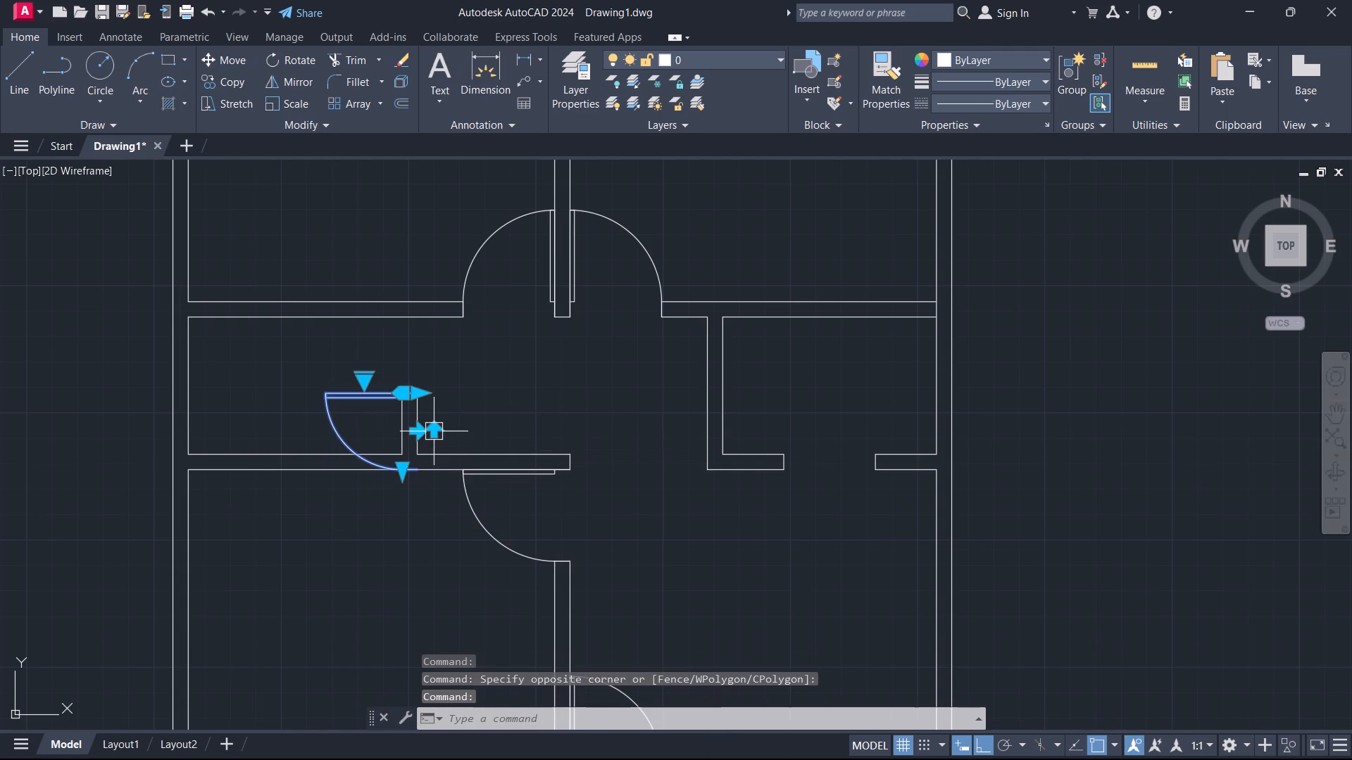
Mirror the narrowed door about the top edge of the wall stub and erase the source door.
scroll(419, 398, up, 3)
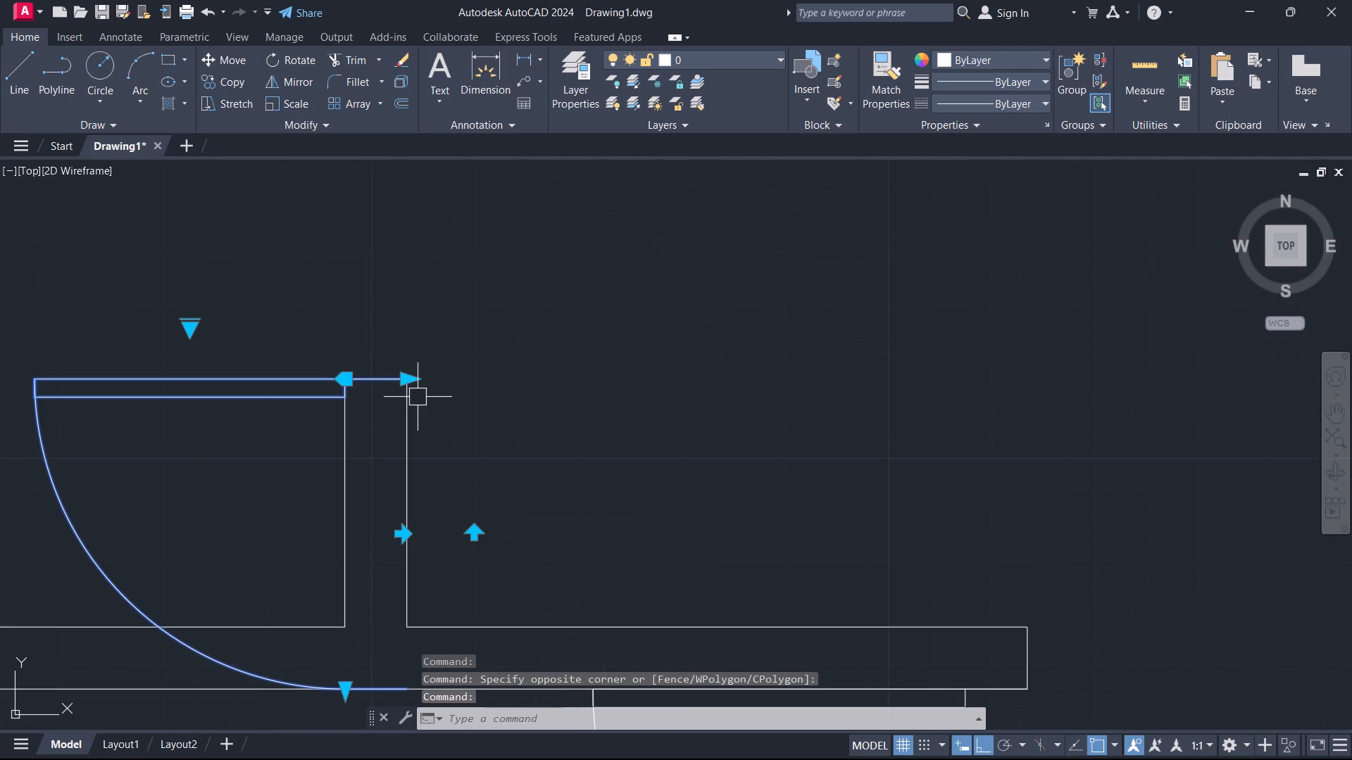
text(MI)
key(space)
click(411, 377)
click(347, 375)
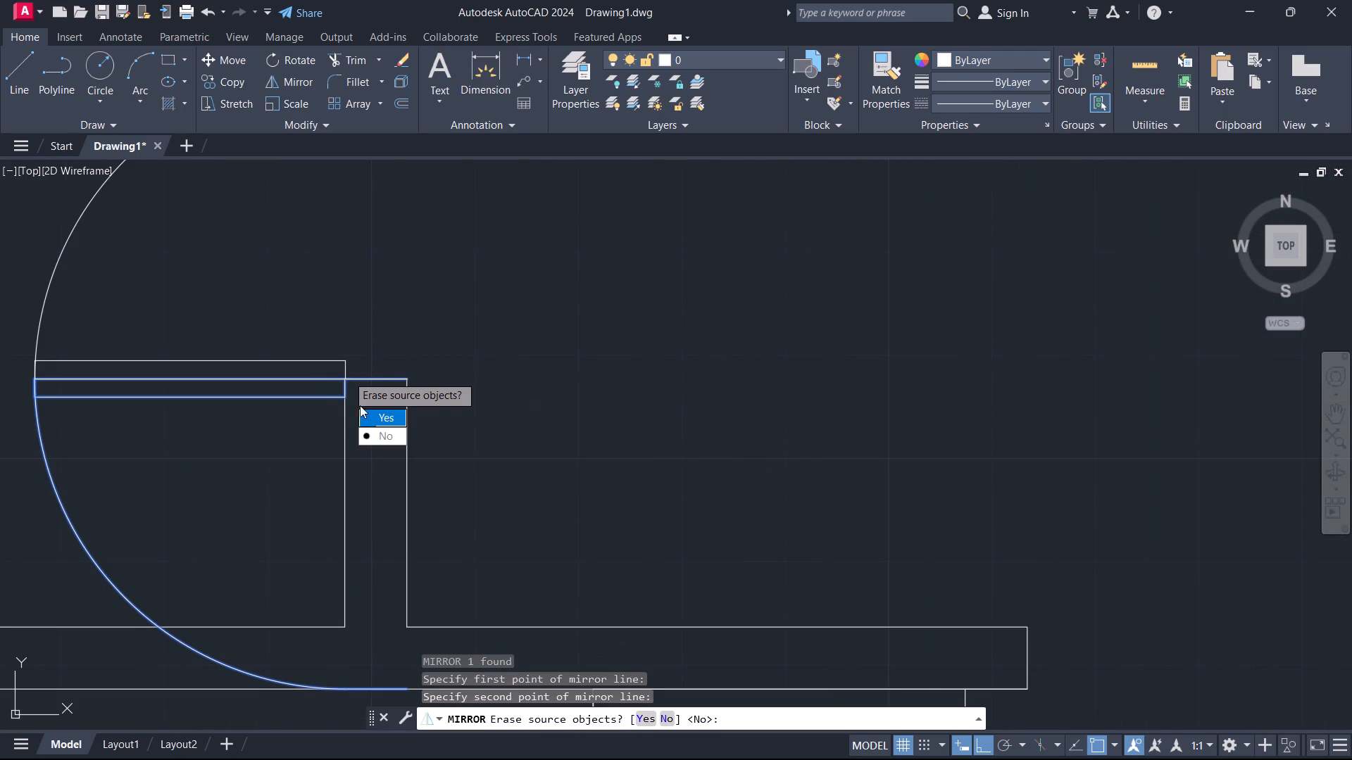
drag(365, 413, 347, 375)
Flip the mirrored door north-south so that it hinges at the north wall and closes onto the stub.
click(325, 355)
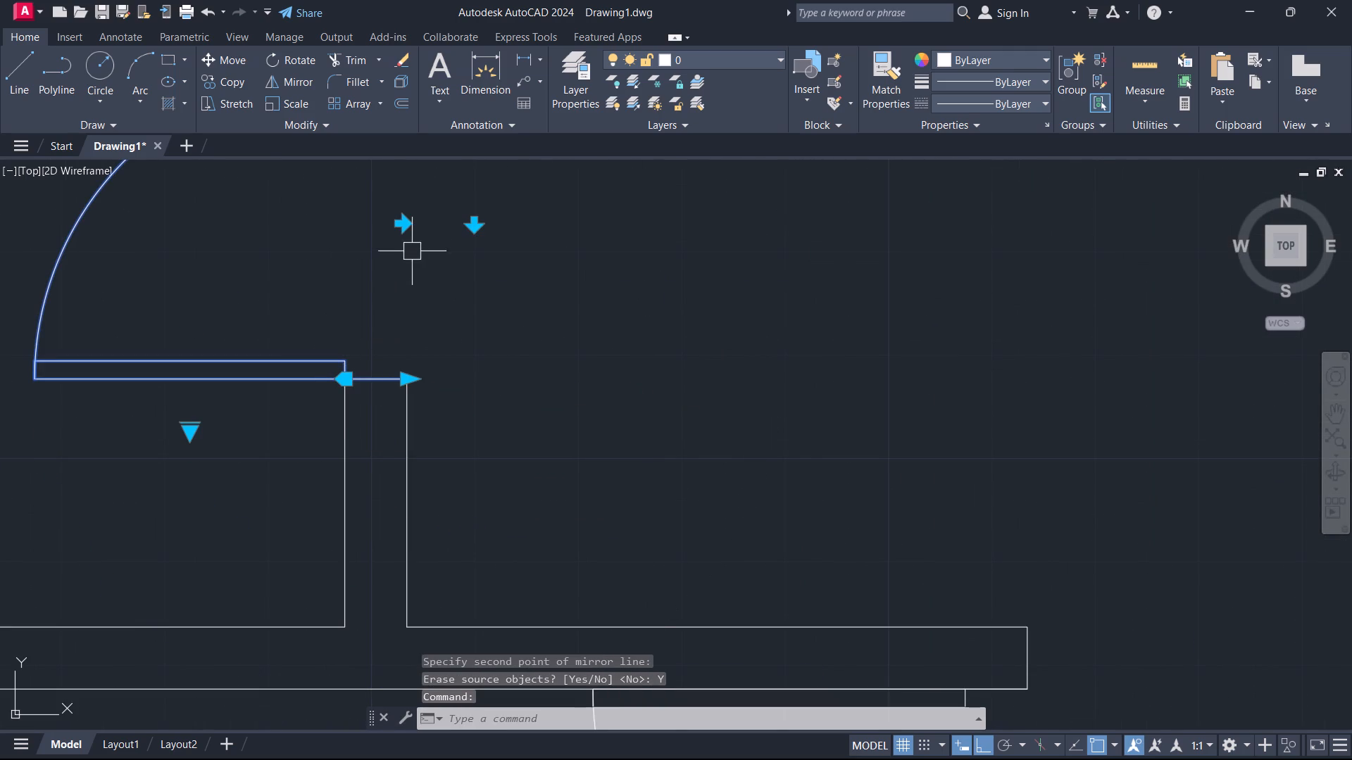
key(Escape)
key(space)
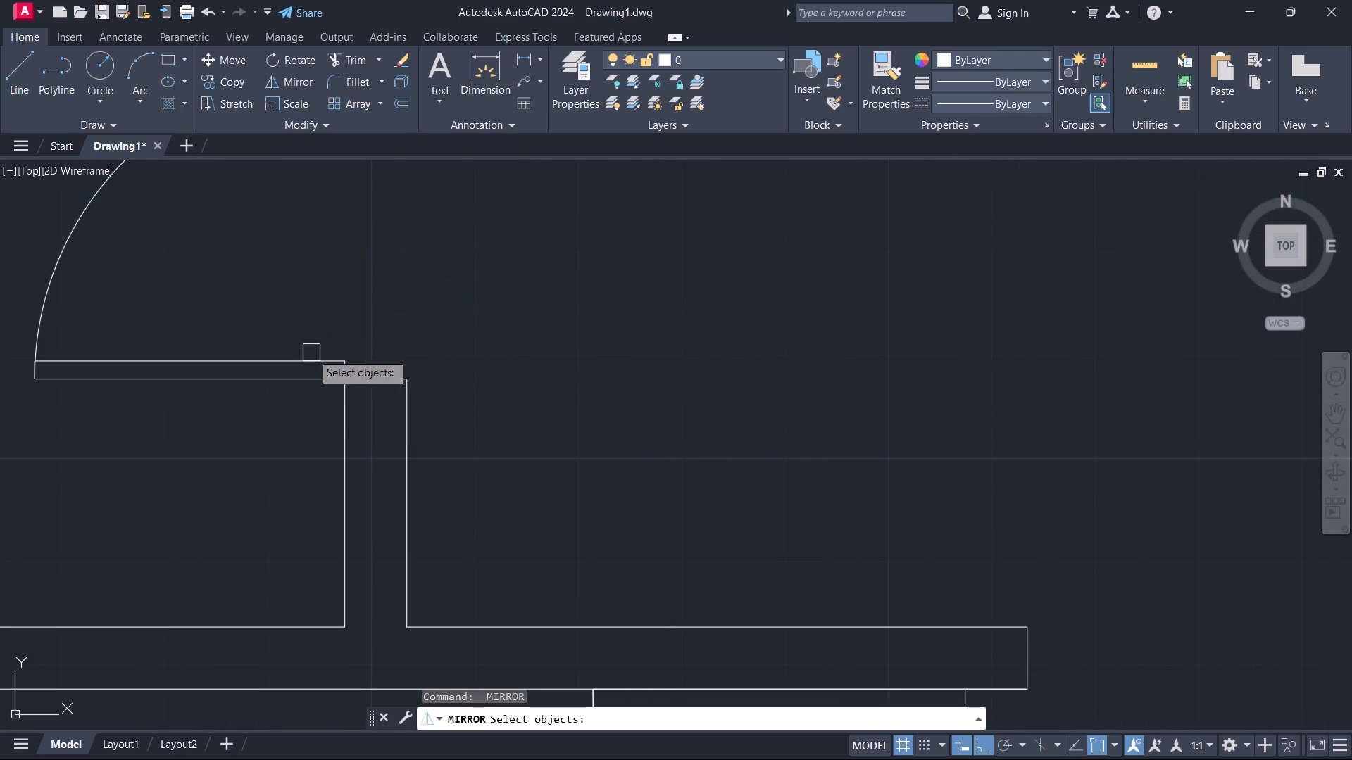
key(space)
click(292, 364)
click(479, 228)
key(Escape)
Delete the leftover door copy beside the middle west room's east wall.
scroll(462, 260, down, 1)
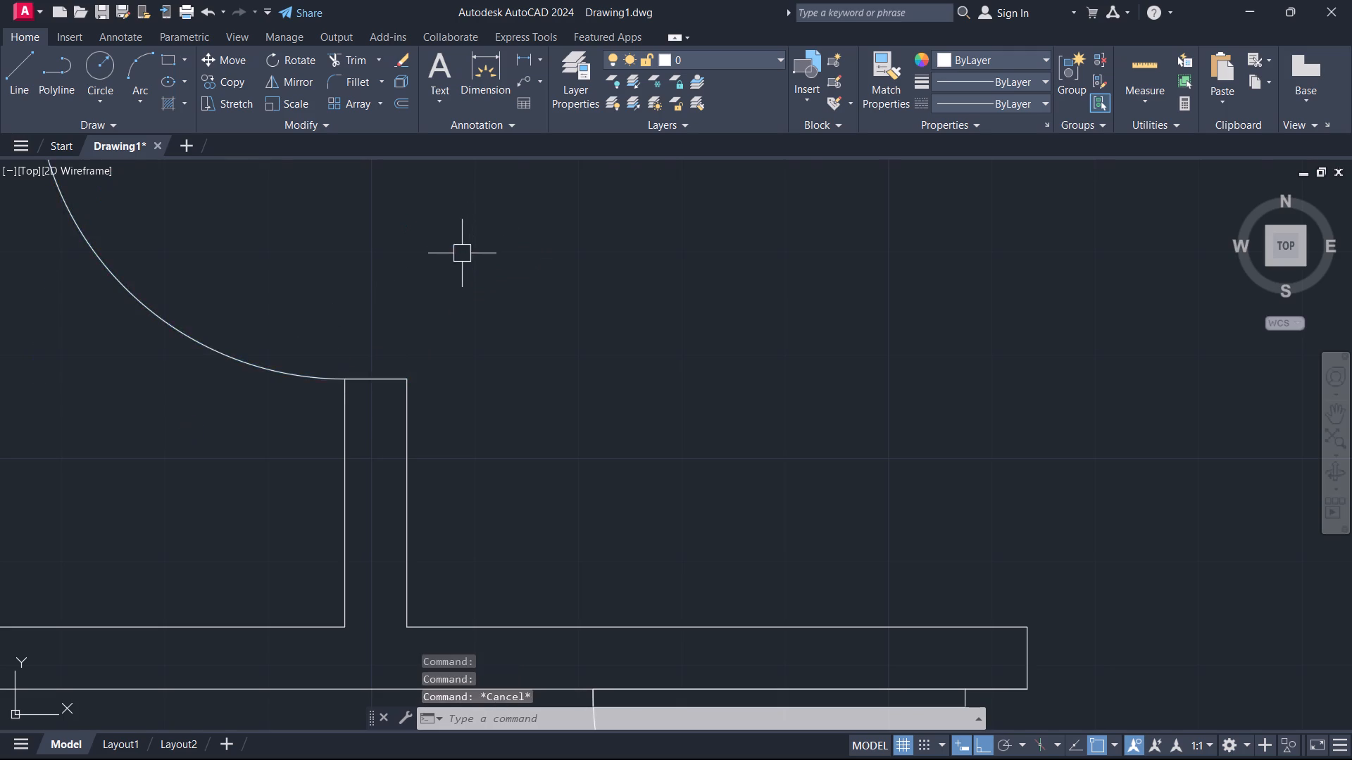
scroll(462, 261, down, 2)
middle_drag(469, 274, 568, 346)
scroll(737, 311, down, 2)
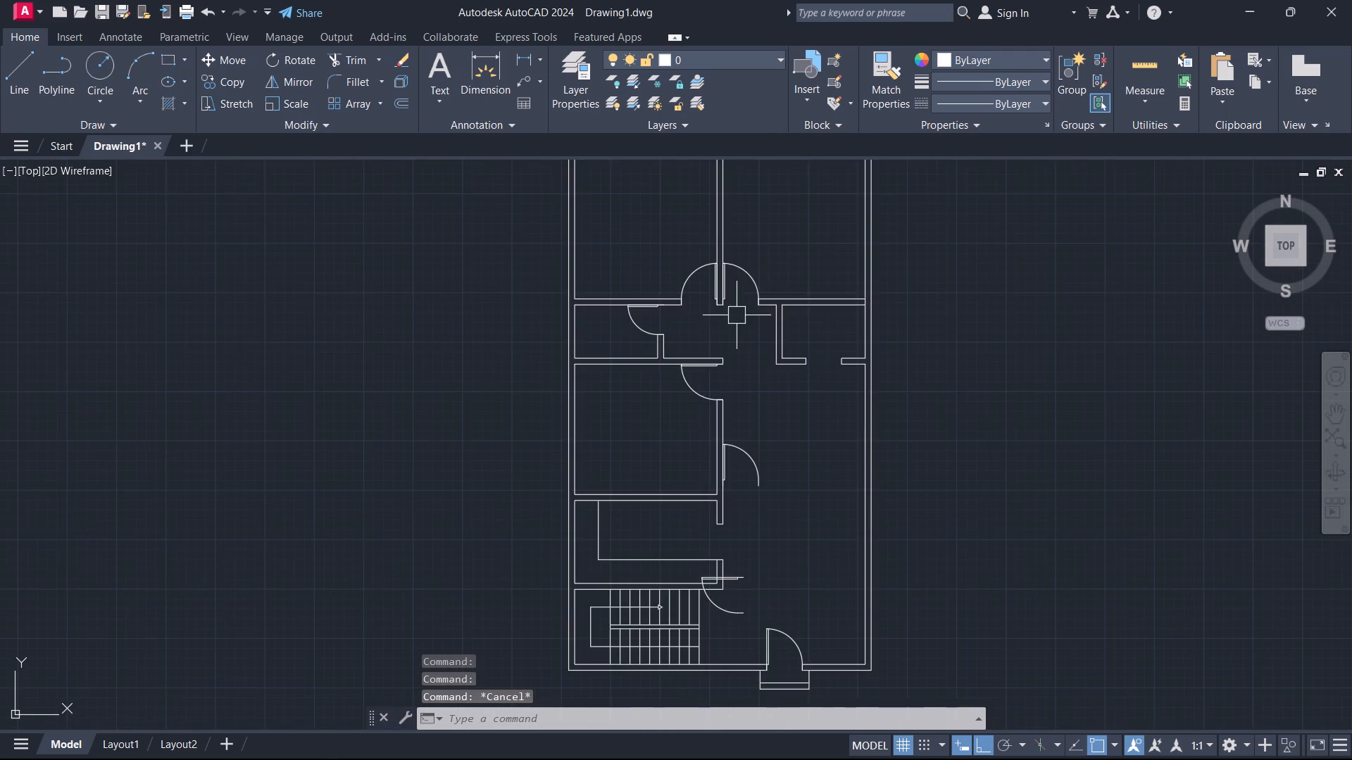
scroll(723, 469, up, 2)
click(786, 445)
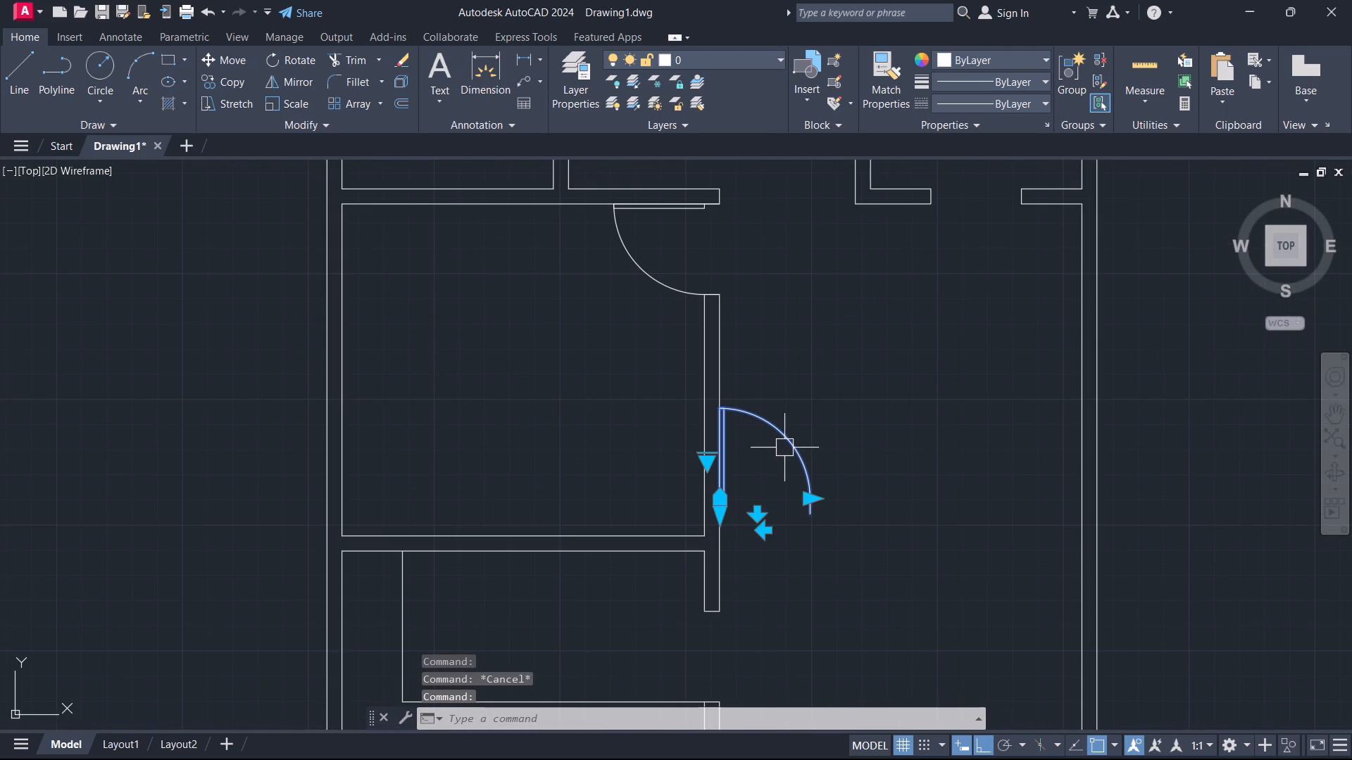
key(Delete)
Delete the stray door copy overlapping the wall stub just north of the staircase.
scroll(813, 543, down, 2)
middle_drag(810, 572, 827, 455)
scroll(823, 495, up, 2)
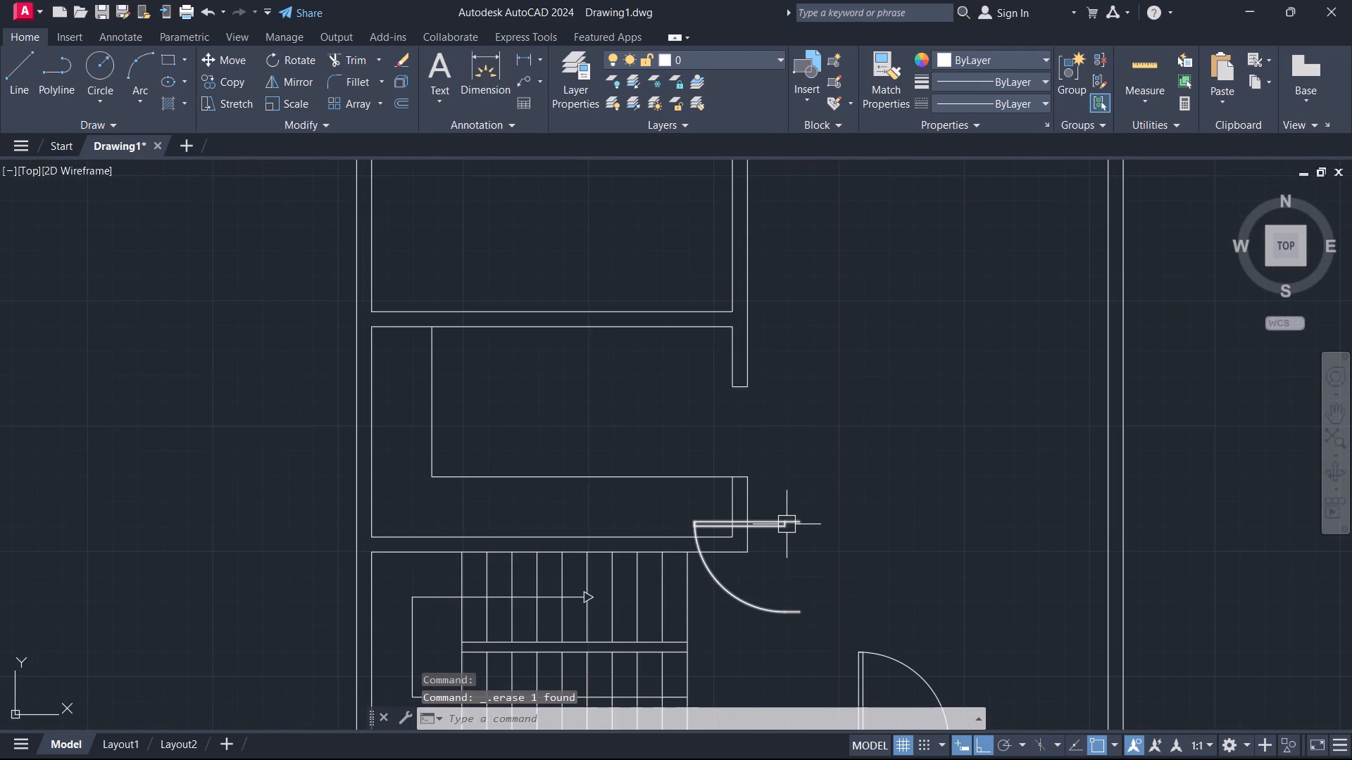
key(Delete)
click(791, 530)
key(Delete)
Add multiline text in the large open east room reading LIVING HALL, with 12'6"X19'0" on the second line.
scroll(866, 481, down, 2)
middle_drag(867, 470, 609, 475)
key(t)
key(space)
scroll(663, 412, up, 2)
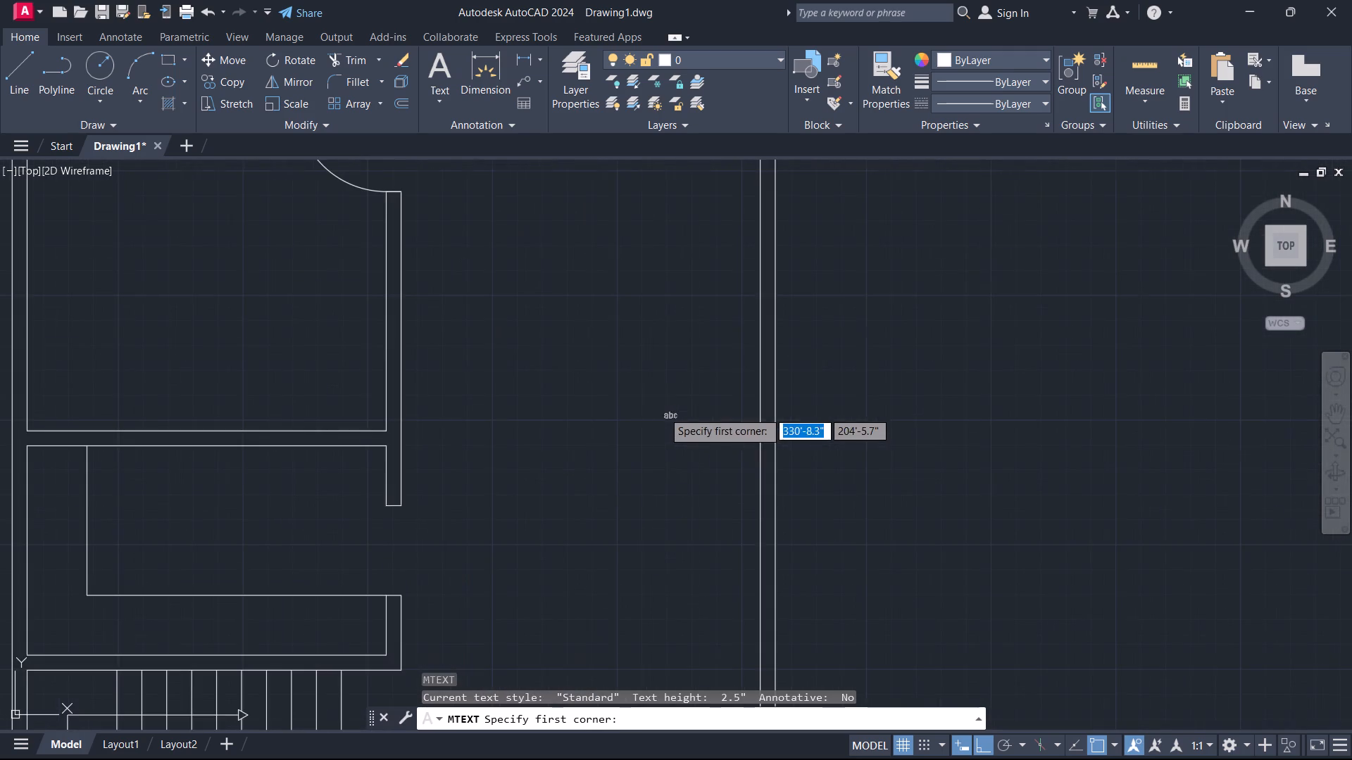
middle_drag(582, 359, 663, 495)
drag(587, 461, 600, 471)
click(796, 542)
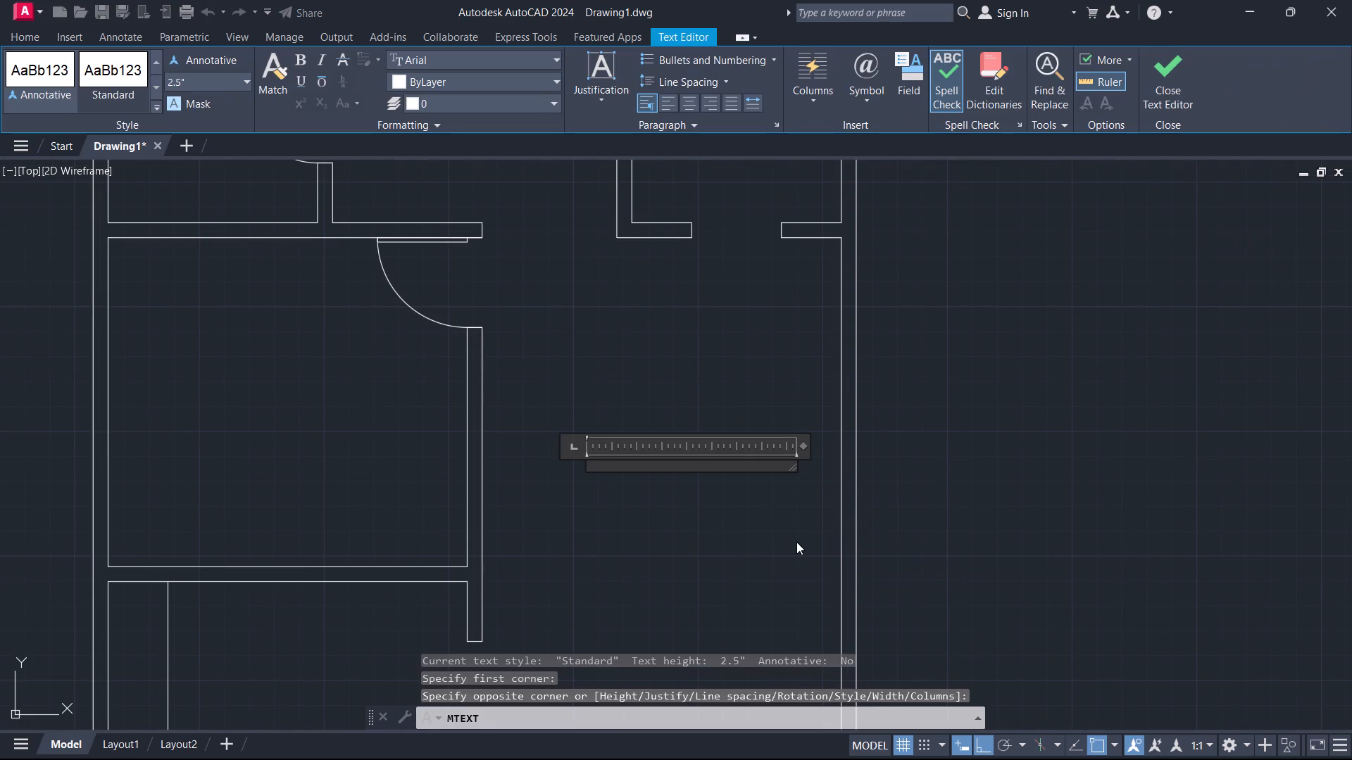
text(LIVING HALL)
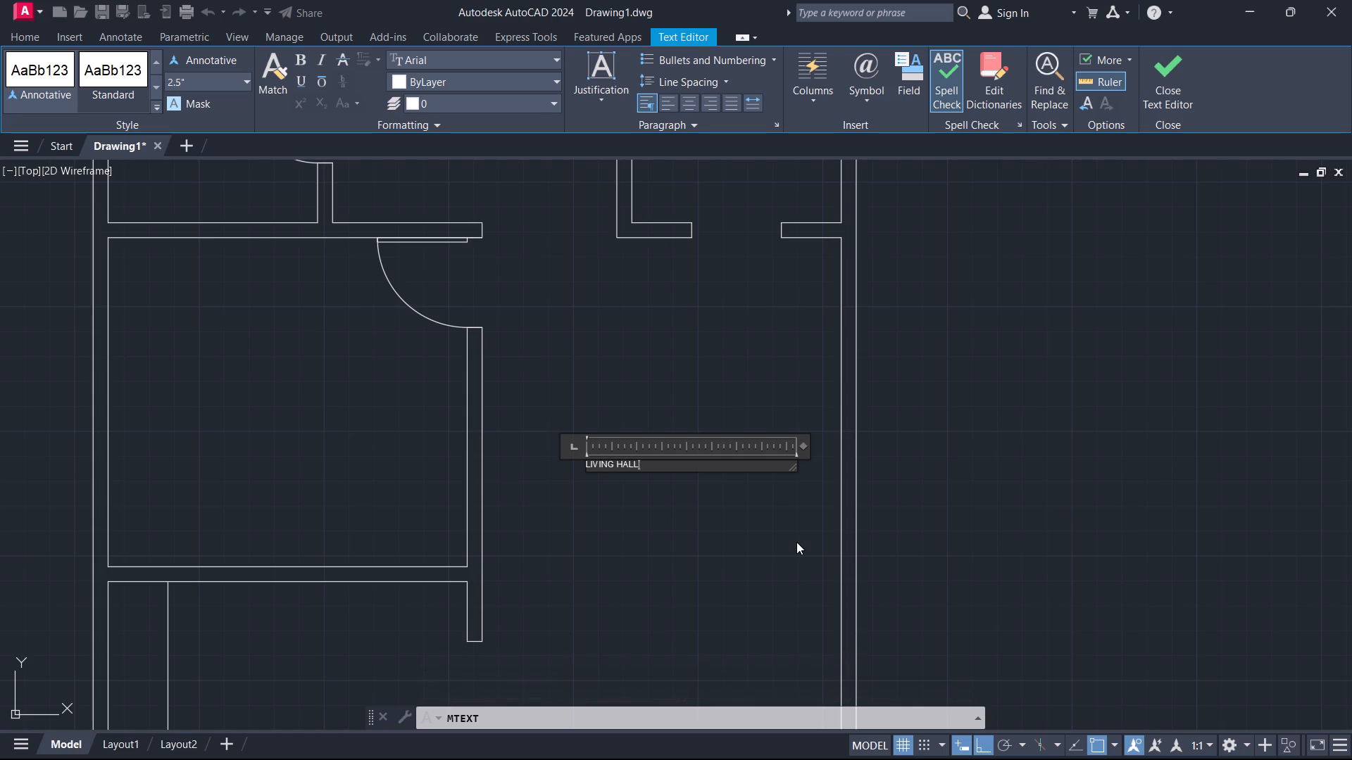
key(Return)
text(12'6)
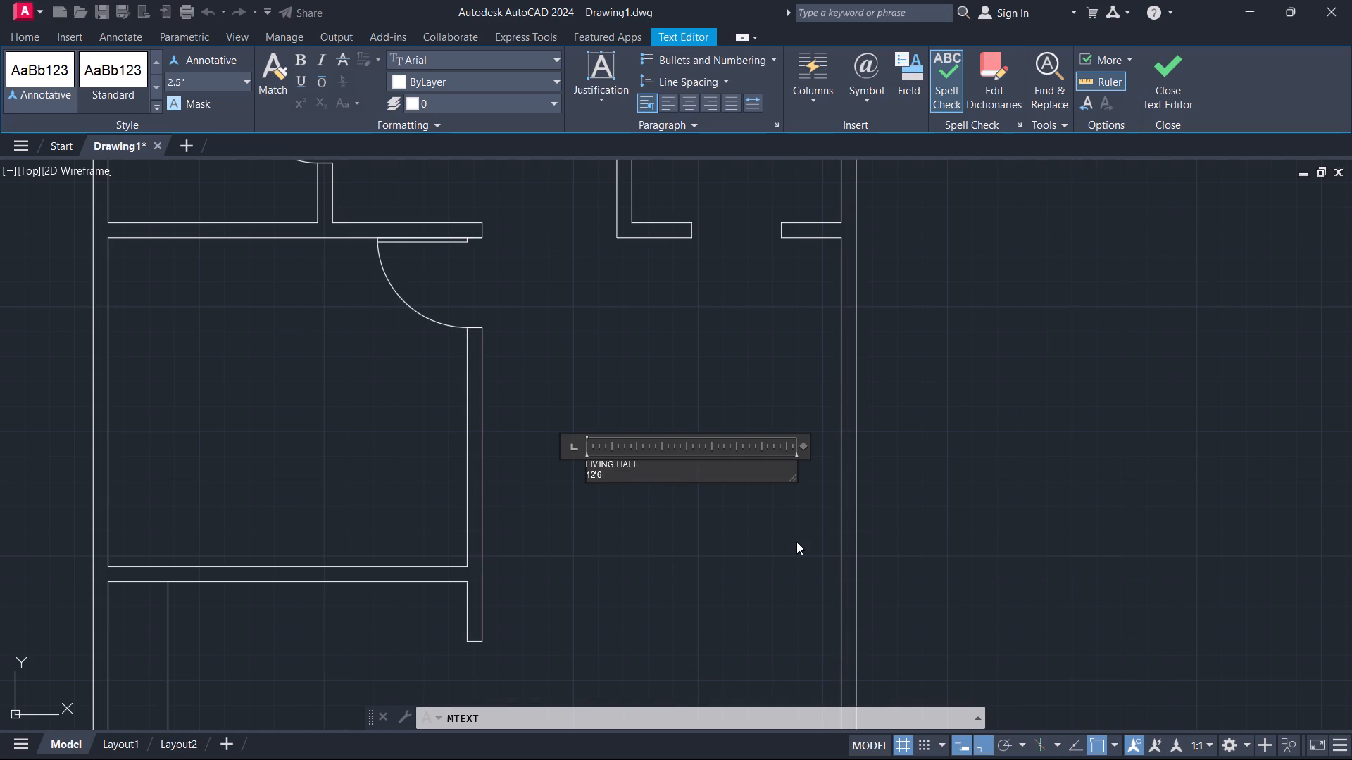
text("X)
text(19)
key(apostrophe)
text(0")
key(ctrl+s)
Set the whole LIVING HALL label to a text height of 8" and finish editing it.
key(ctrl+a)
click(192, 82)
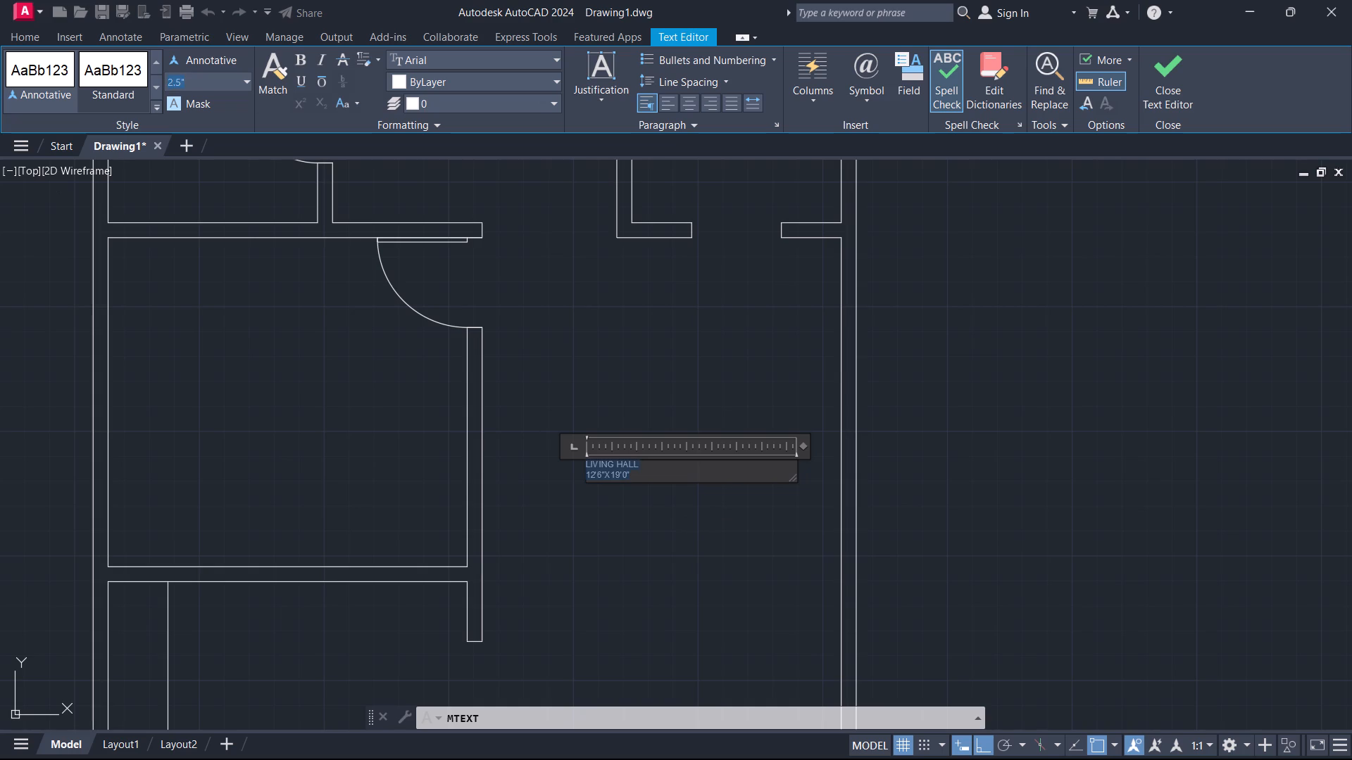
key(8)
key(Return)
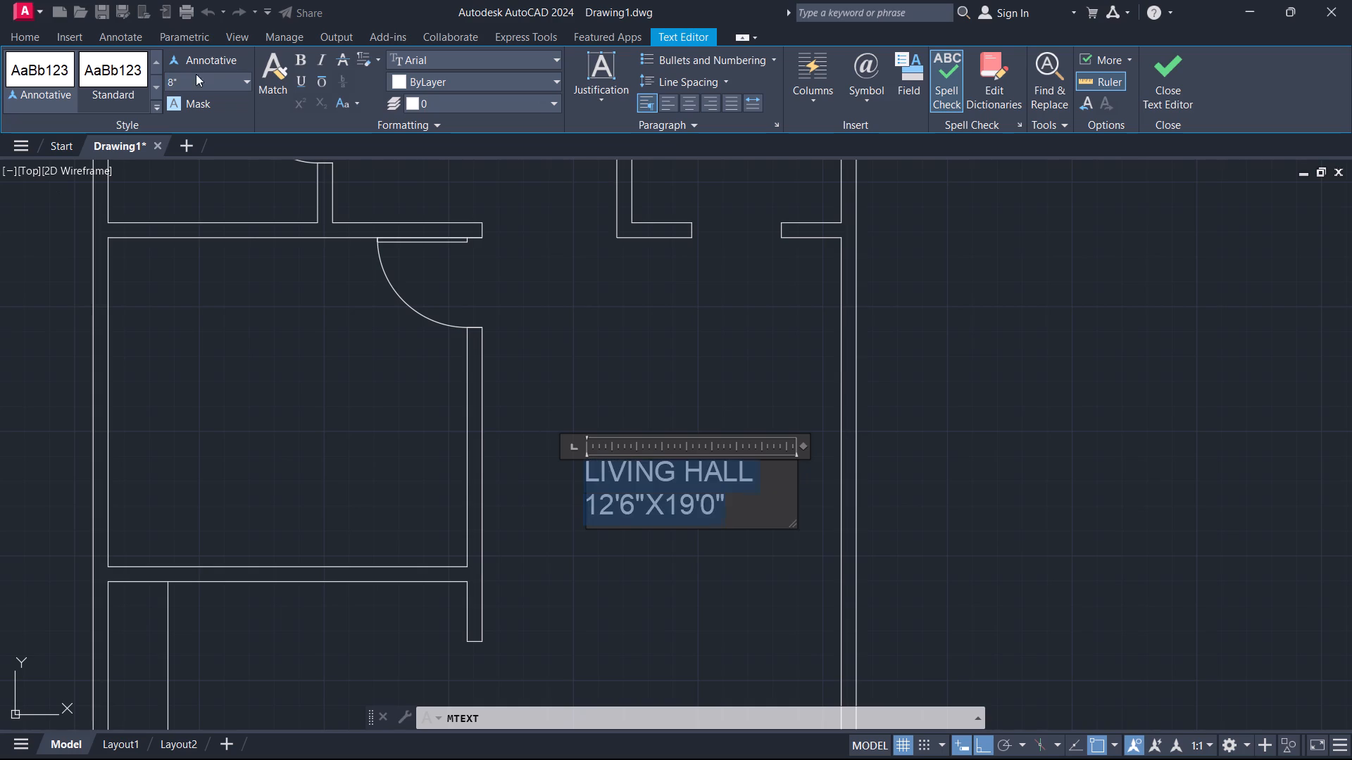
click(1158, 86)
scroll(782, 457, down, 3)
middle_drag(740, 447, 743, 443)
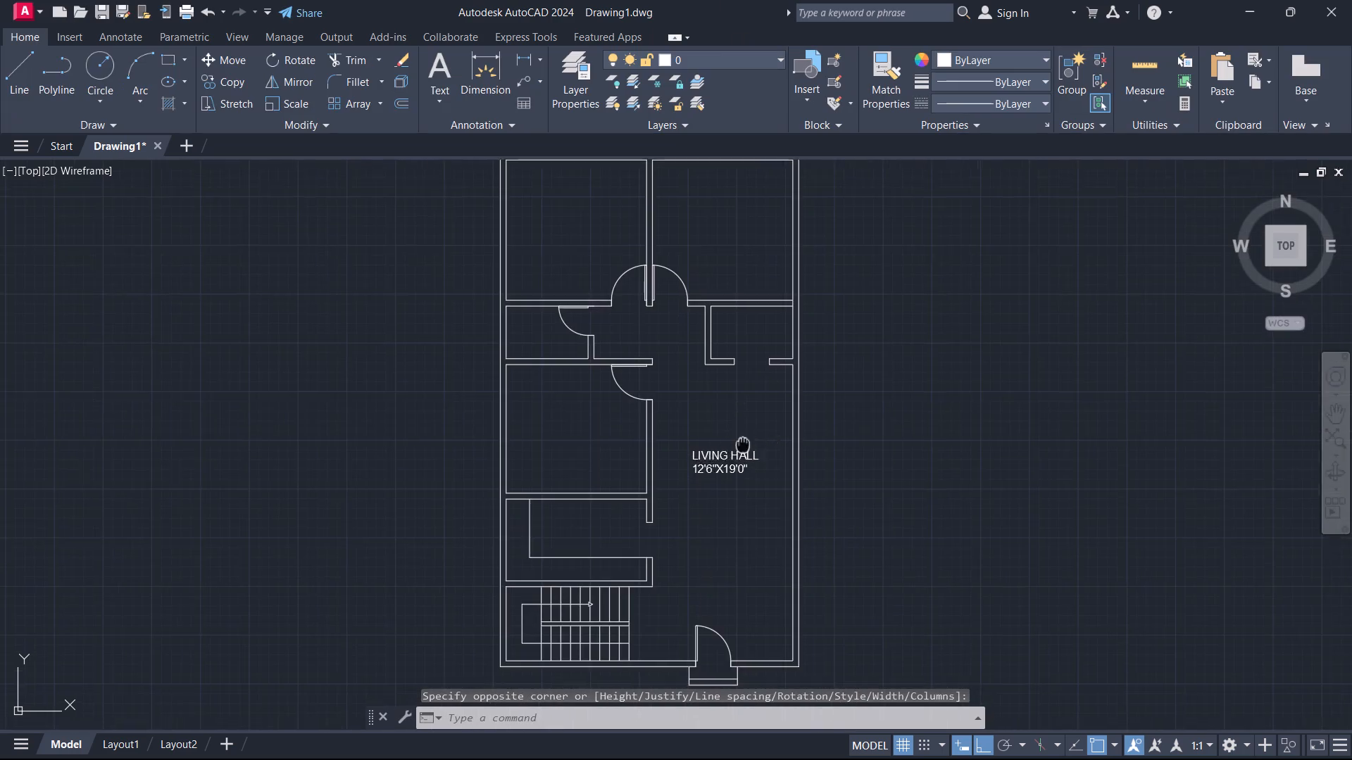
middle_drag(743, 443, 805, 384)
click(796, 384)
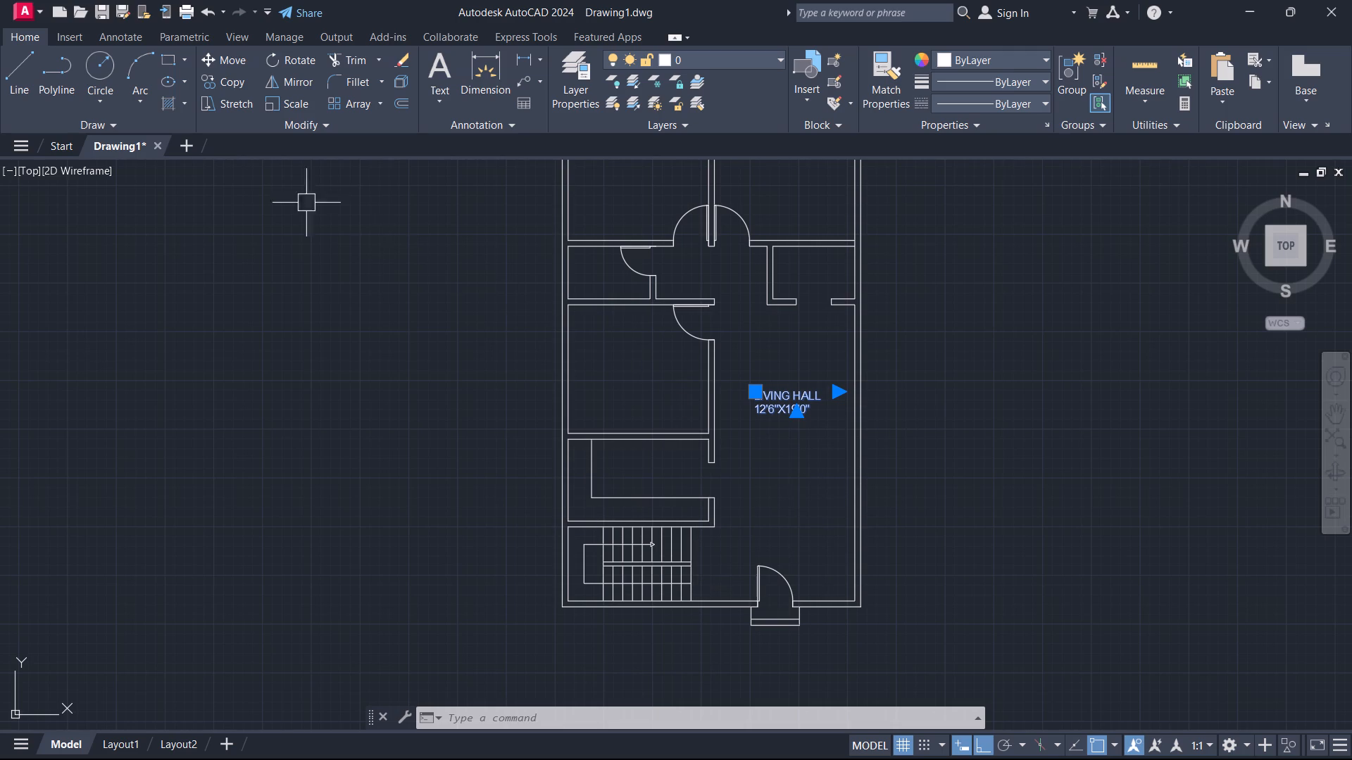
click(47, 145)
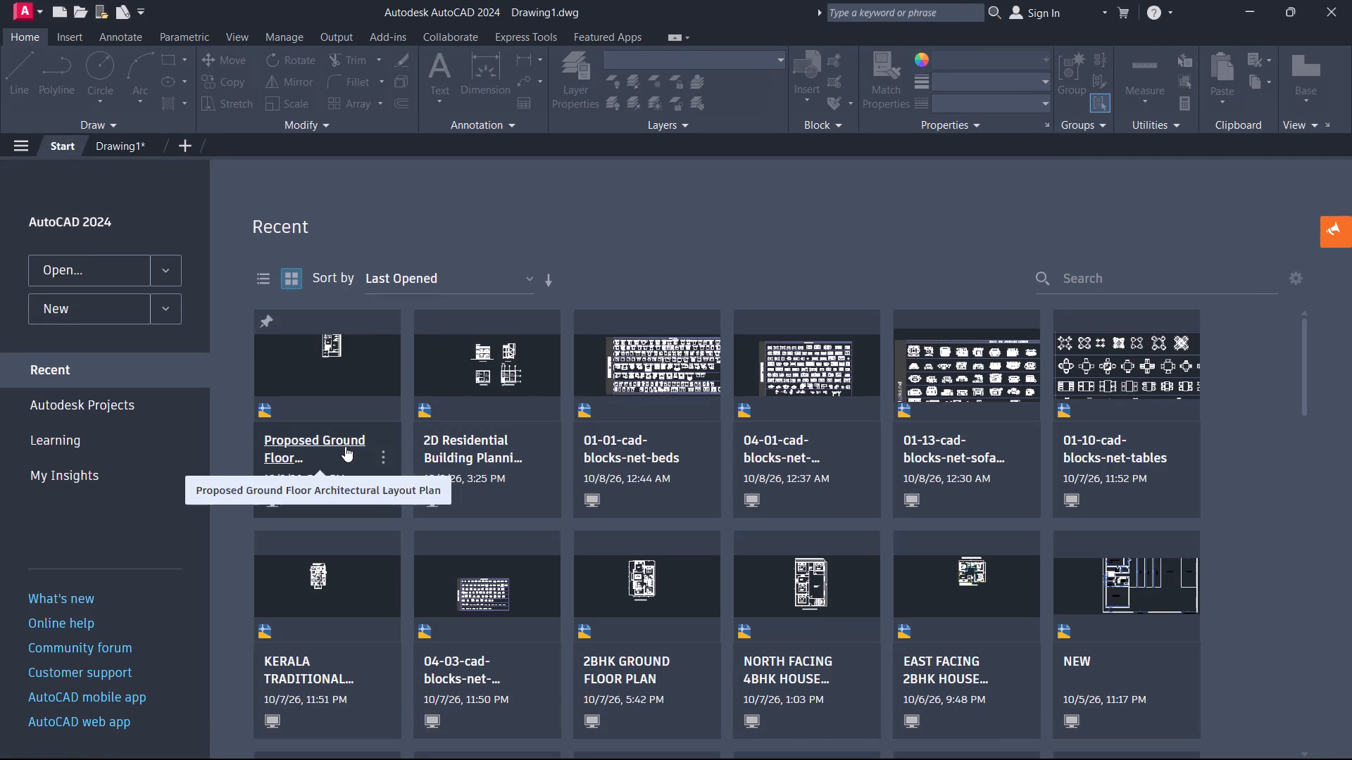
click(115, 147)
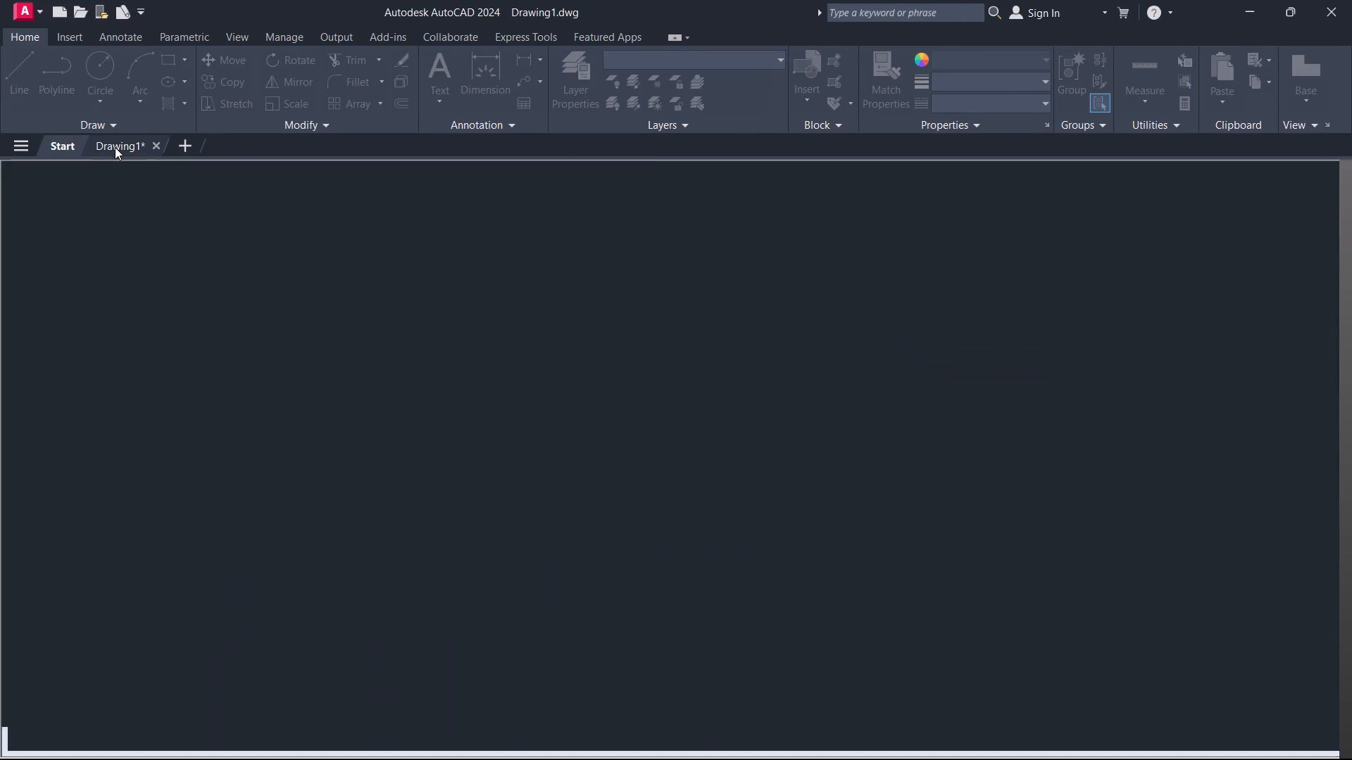
Start saving the drawing and choose the SYMBIOSIS SOLUTIONS INTERSHIP PROGRAM folder on the Desktop as its location.
key(ctrl+s)
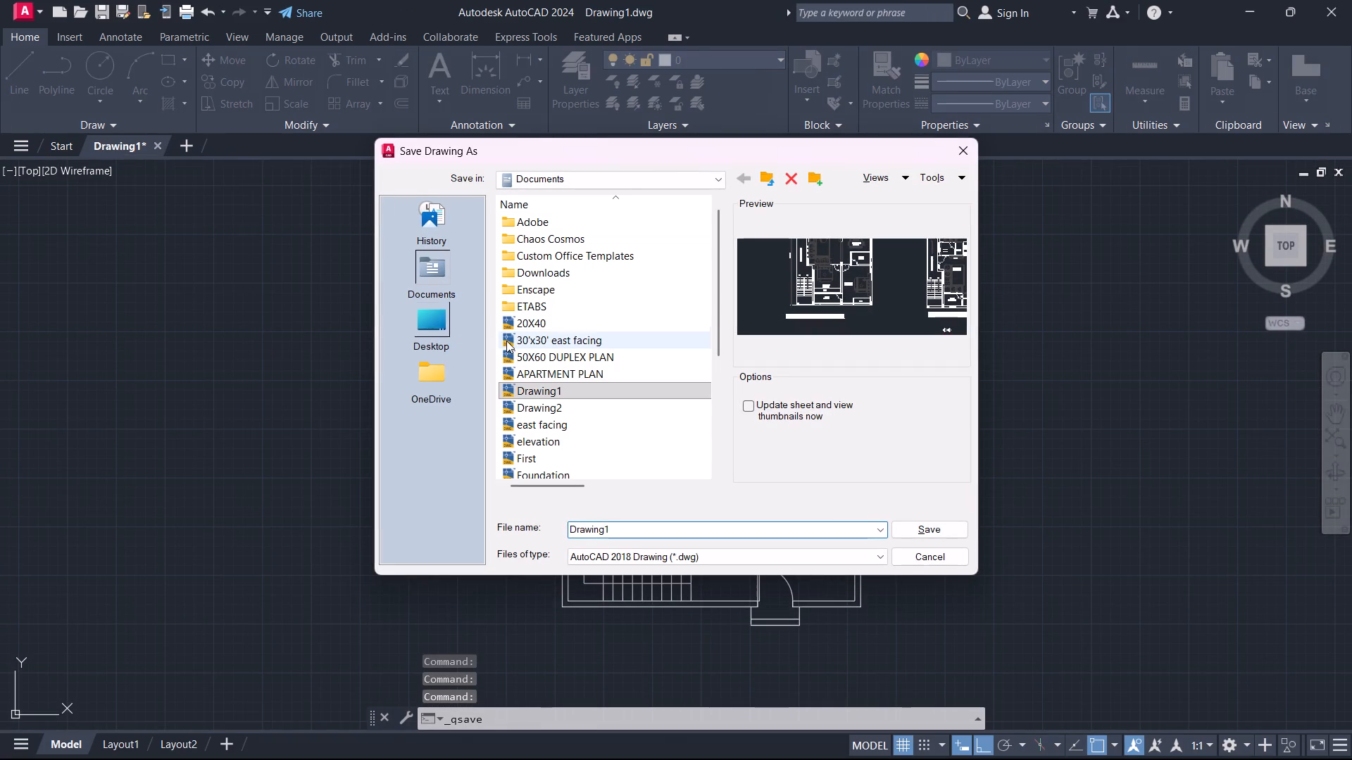
click(425, 322)
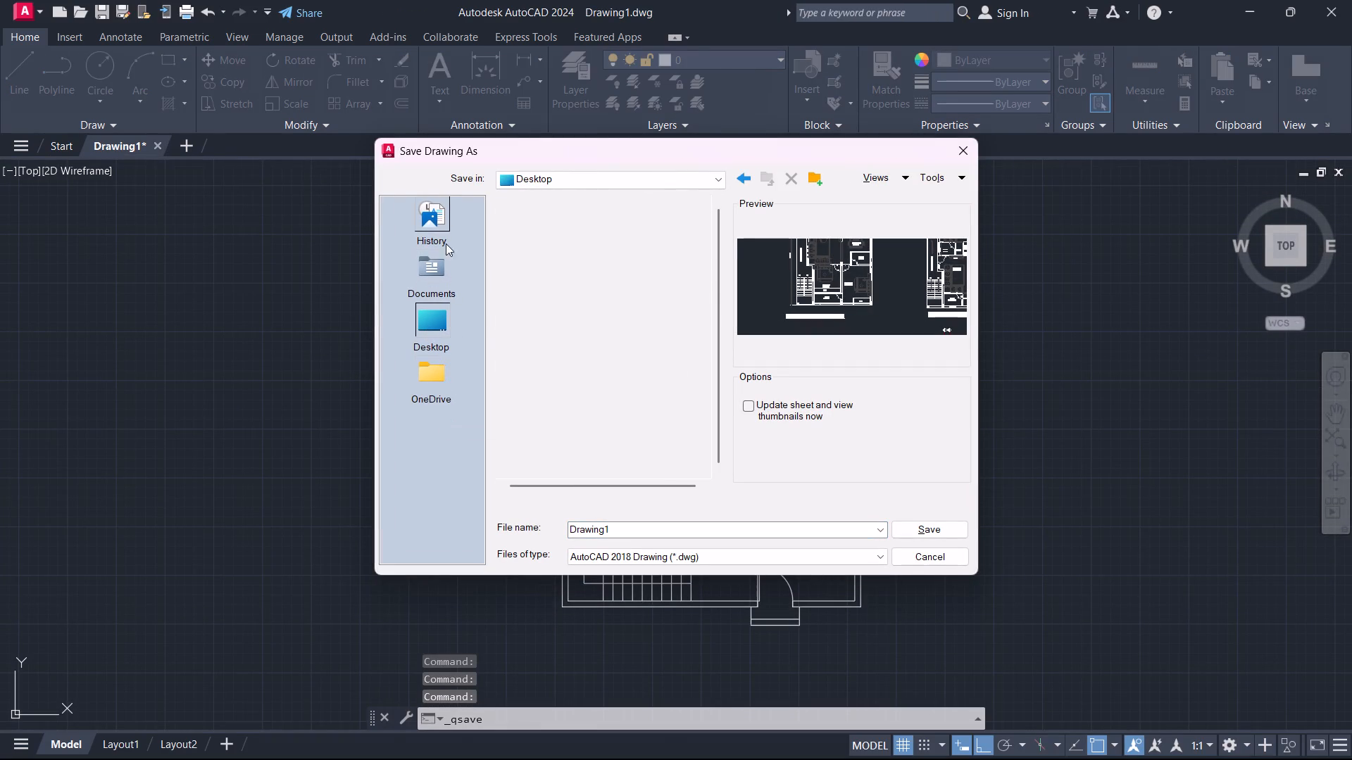
scroll(600, 405, down, 3)
click(580, 390)
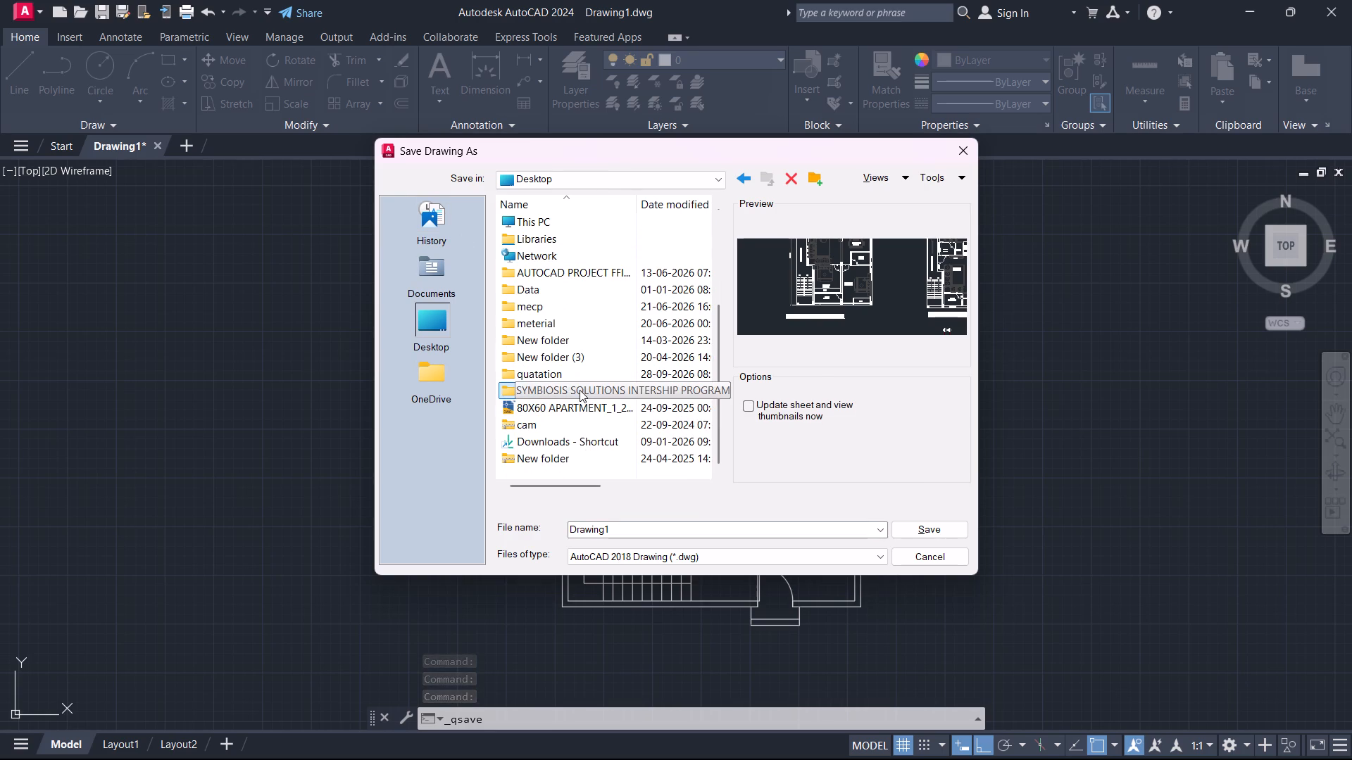
click(580, 390)
double_click(580, 390)
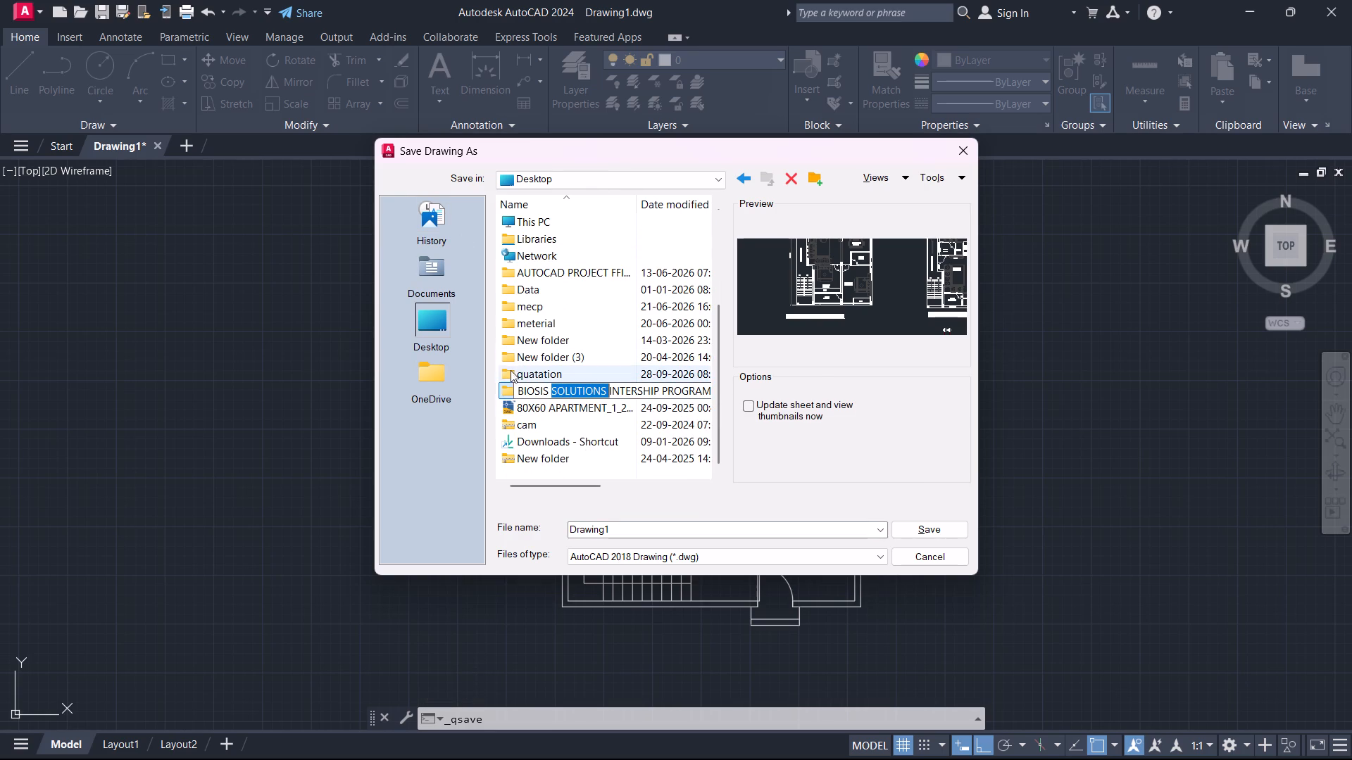
click(515, 362)
double_click(518, 393)
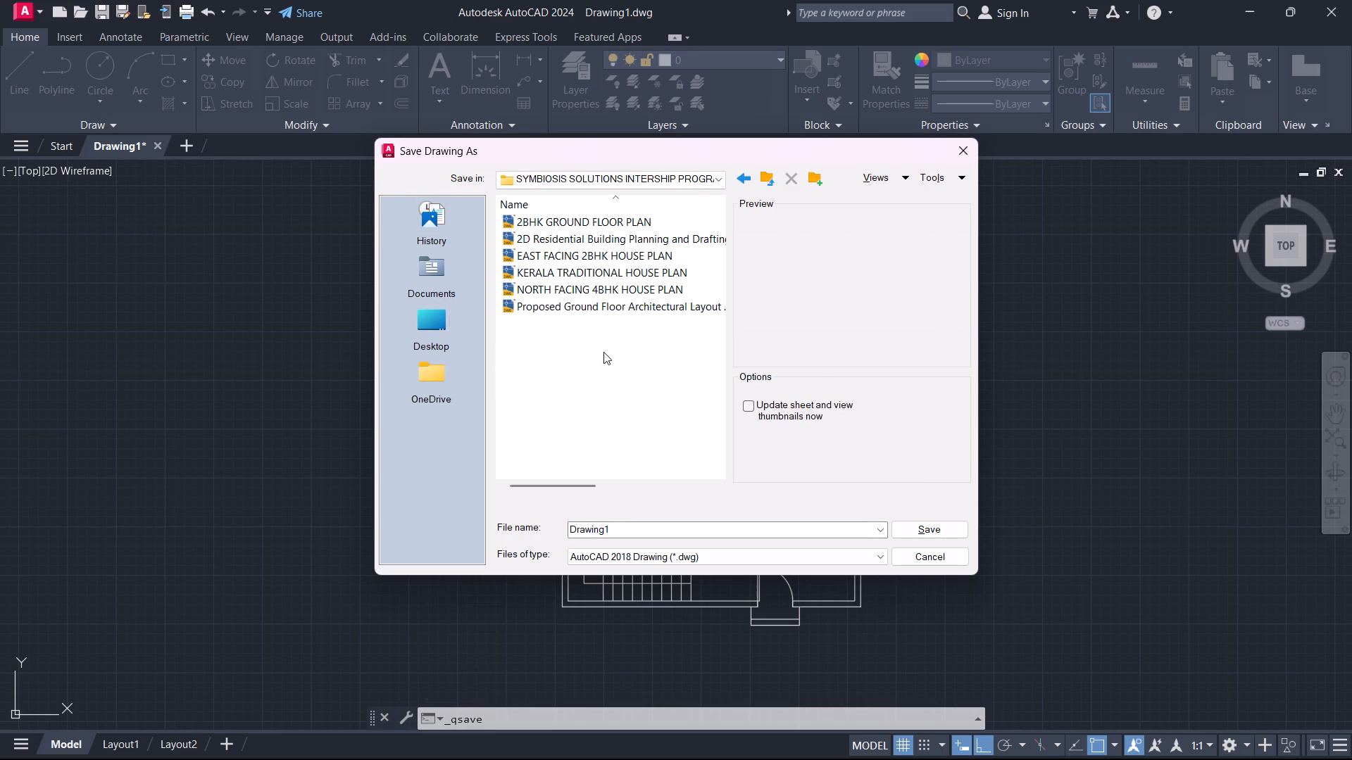
Switch to File Explorer and copy the file name of the 25' x 45' House Plan South Facing PDF in Downloads.
drag(615, 528, 558, 527)
click(558, 527)
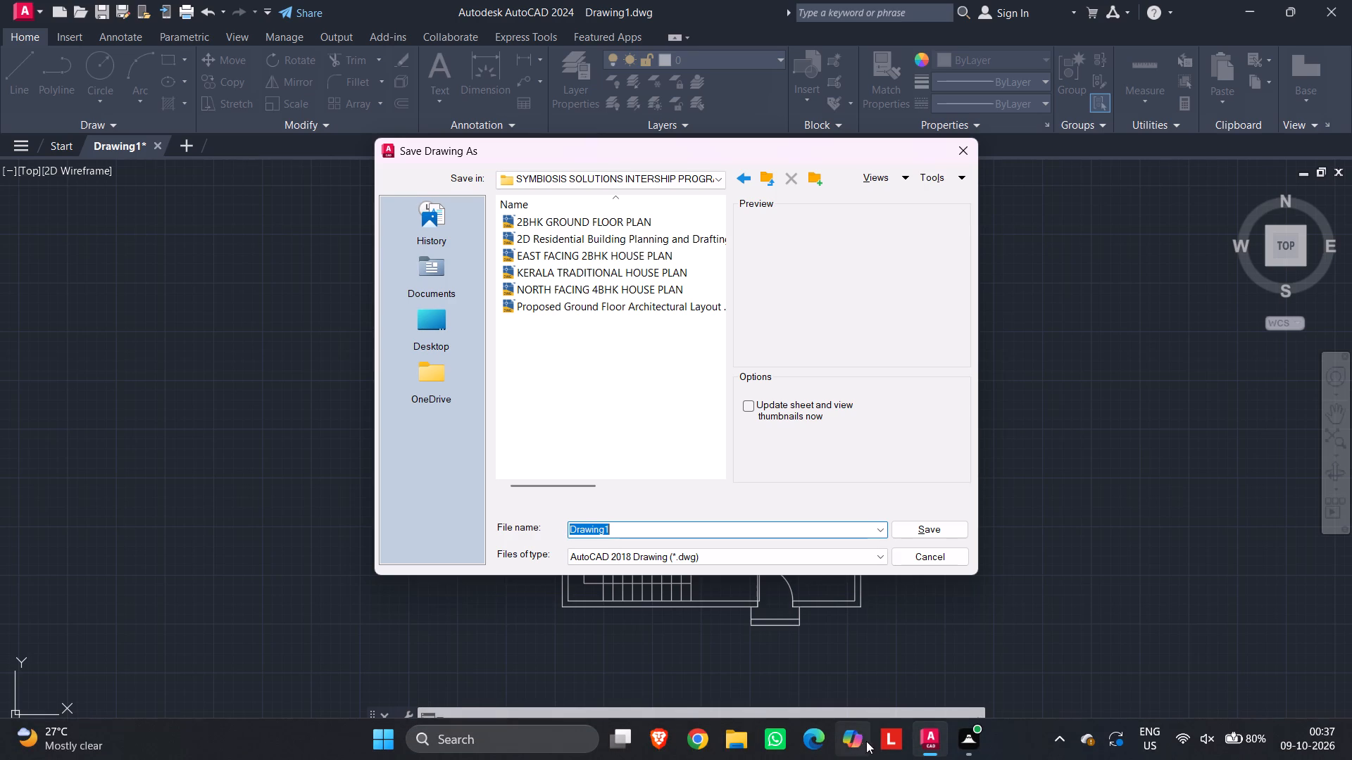
click(746, 753)
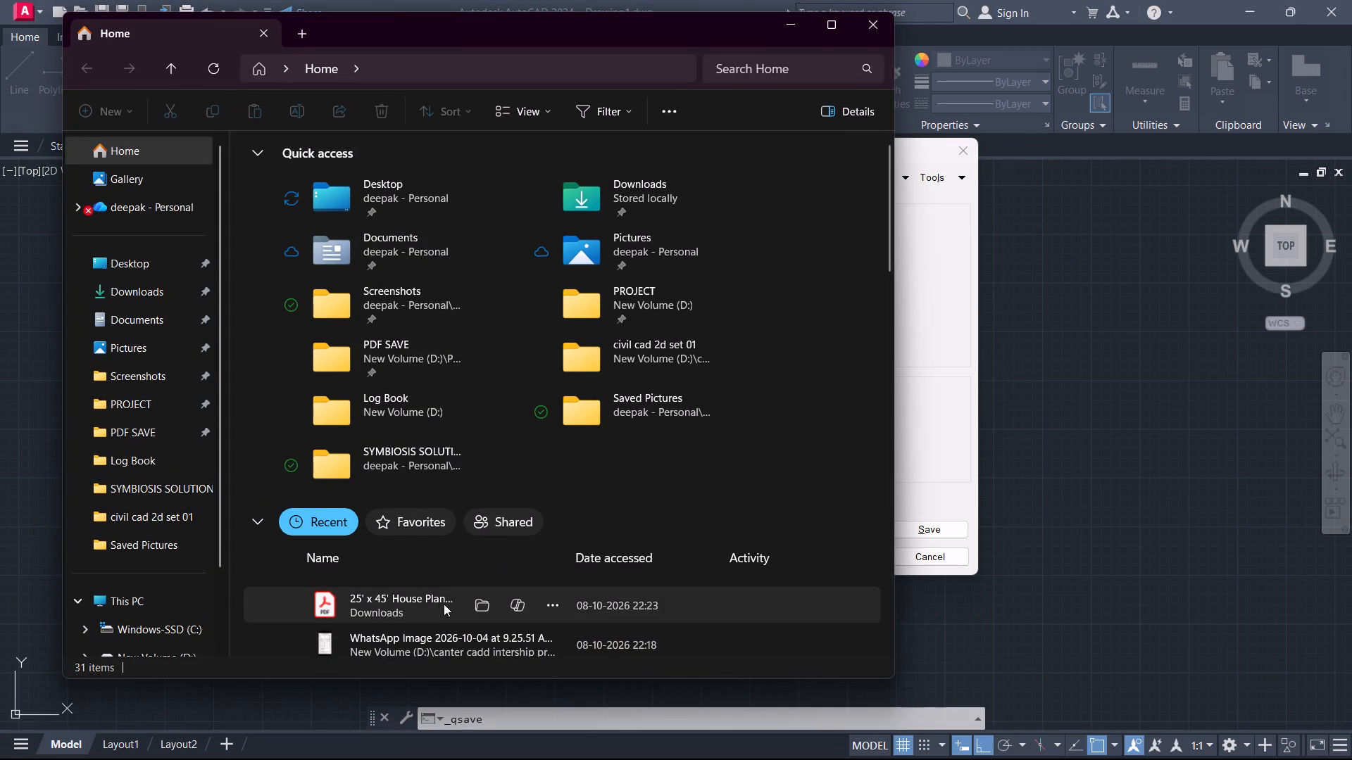
click(437, 601)
click(437, 601)
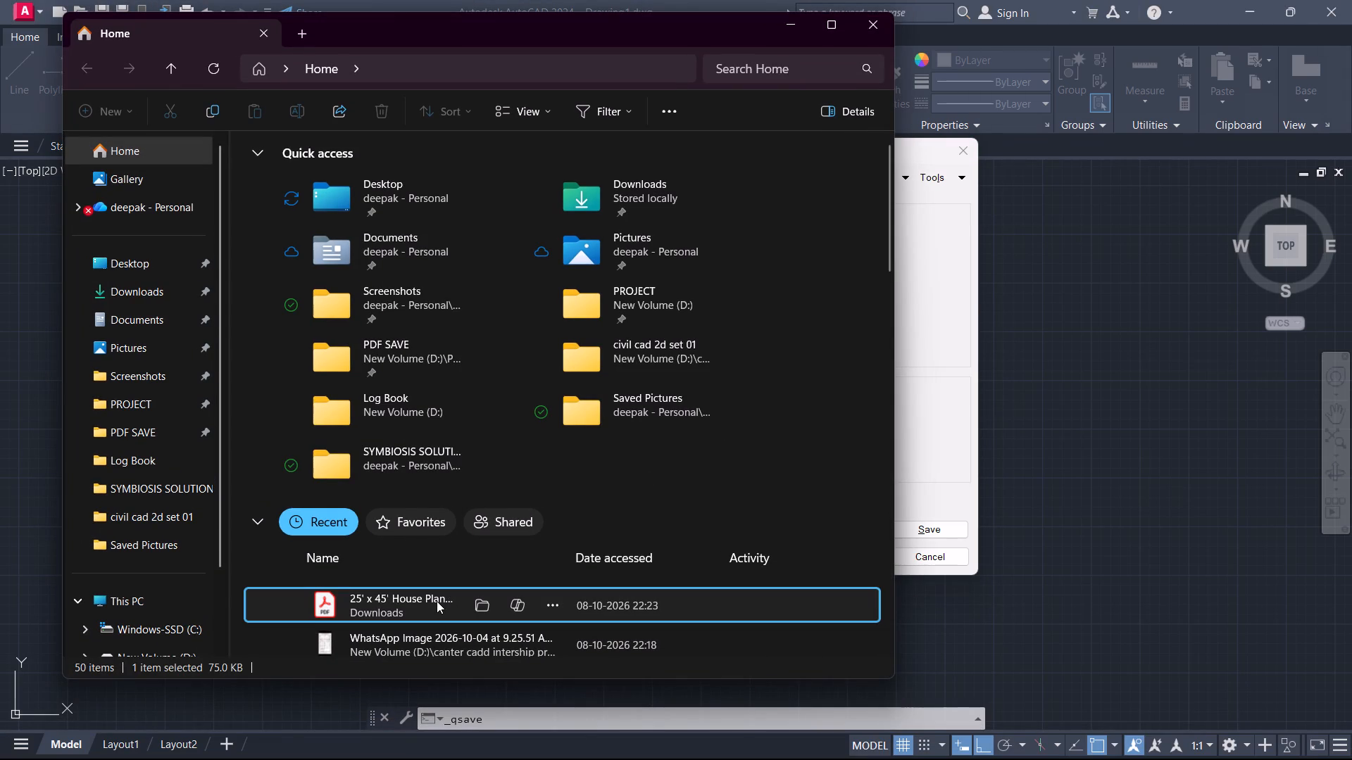
click(489, 610)
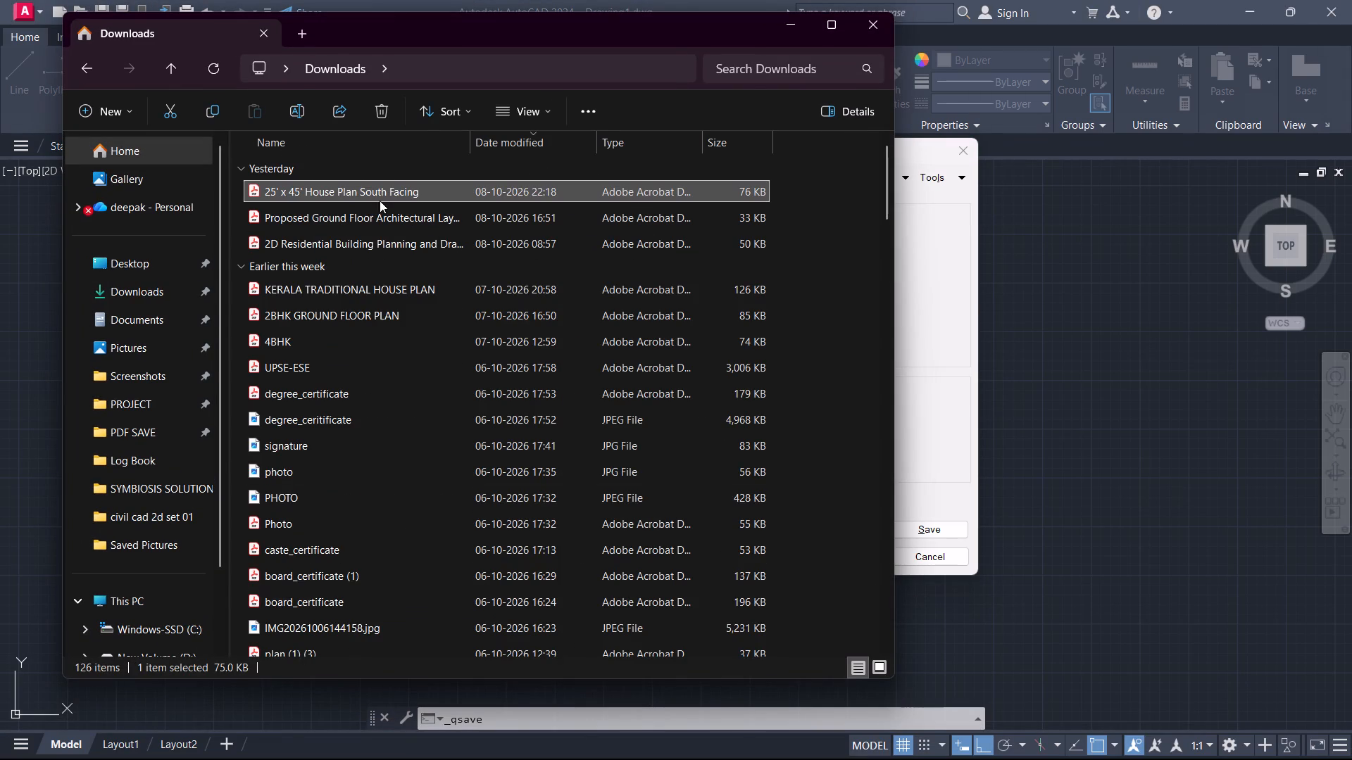
click(377, 197)
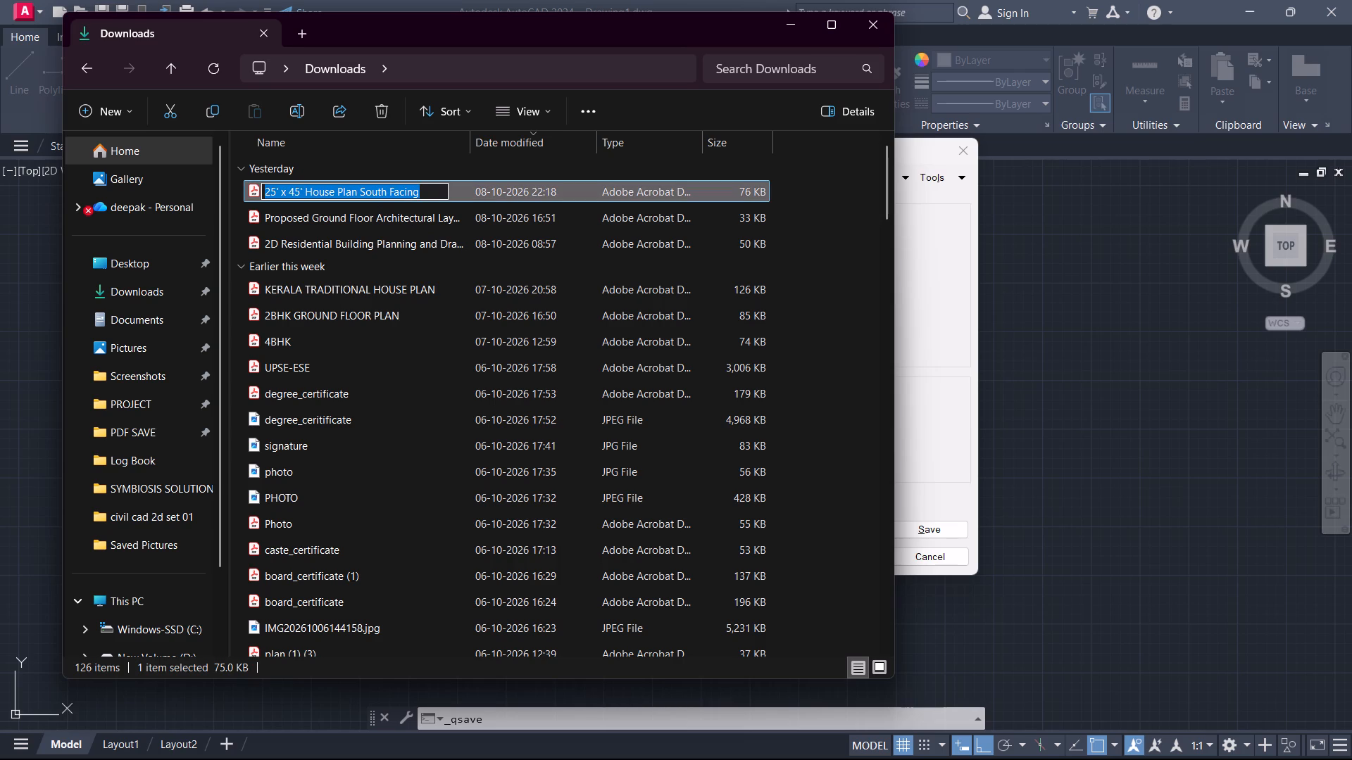
key(ctrl+c)
click(886, 28)
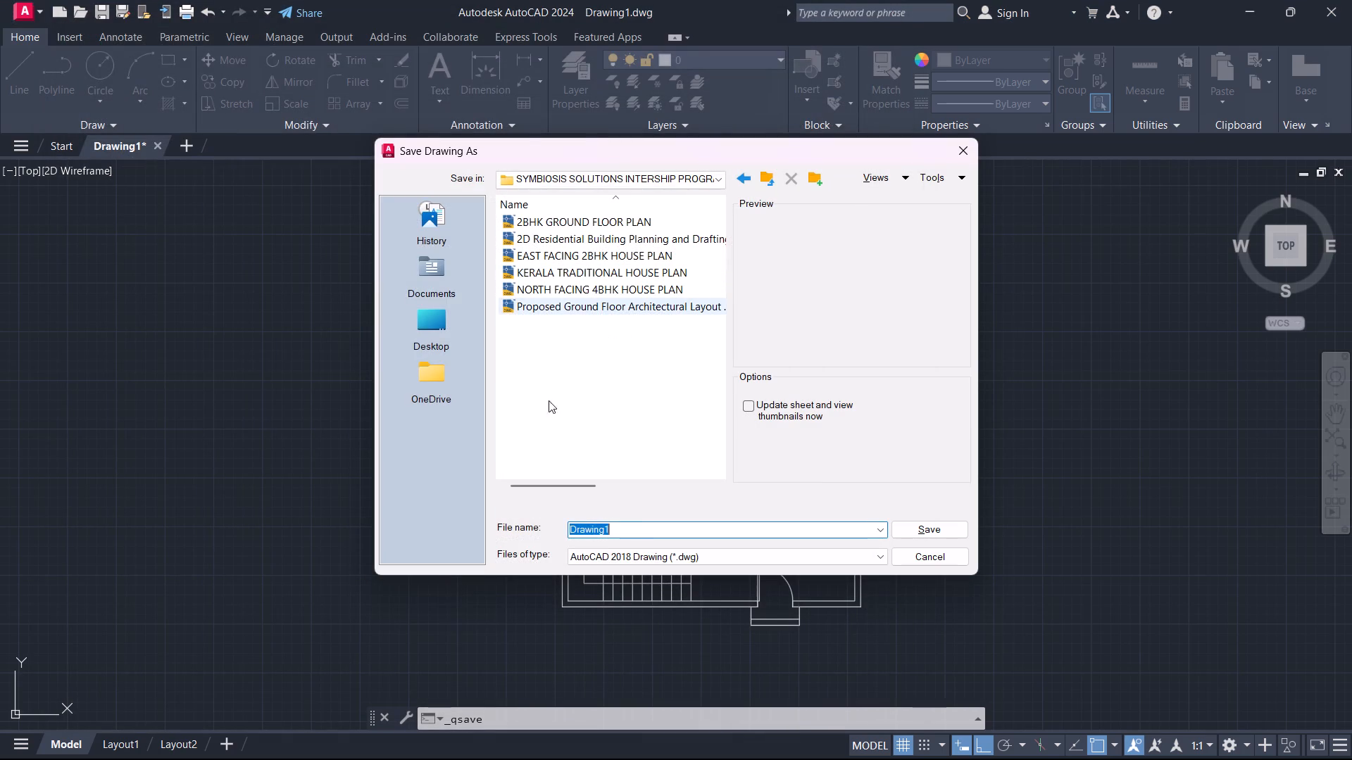
Name the drawing 25' x 45' House Plan South Facing using the copied text and save it.
double_click(625, 531)
key(ctrl+v)
click(907, 525)
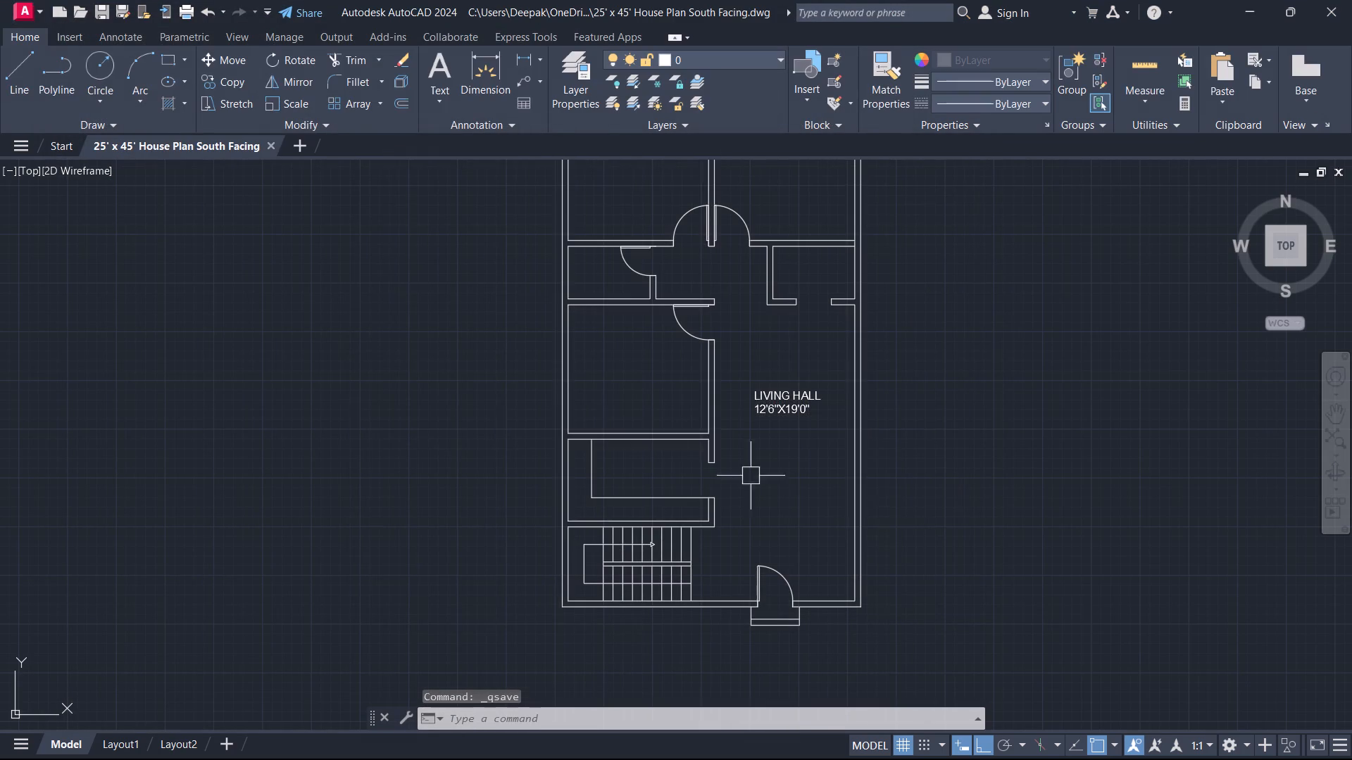
Copy the fourth bed in the third row of the recent 01-01-cad-blocks-net-beds drawing and paste it east of the house plan.
middle_drag(640, 431, 532, 495)
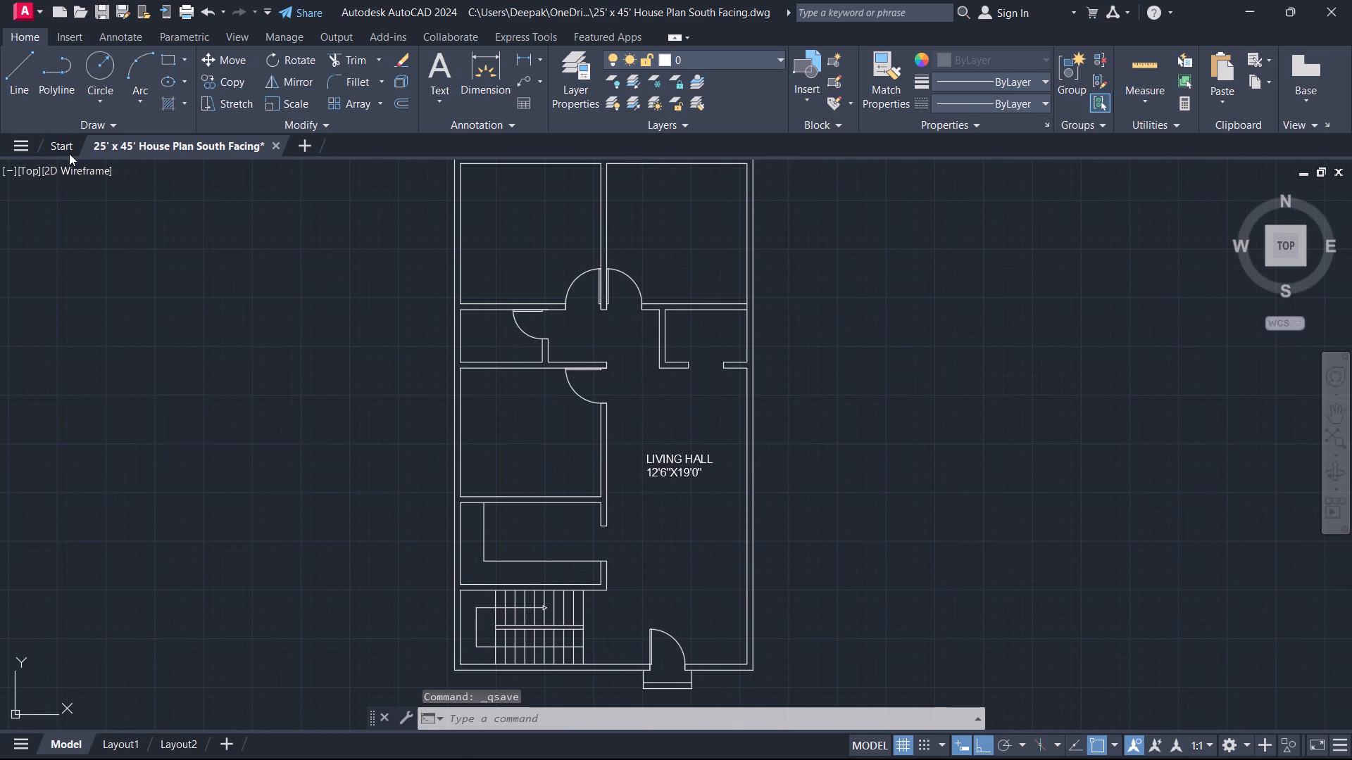
click(63, 151)
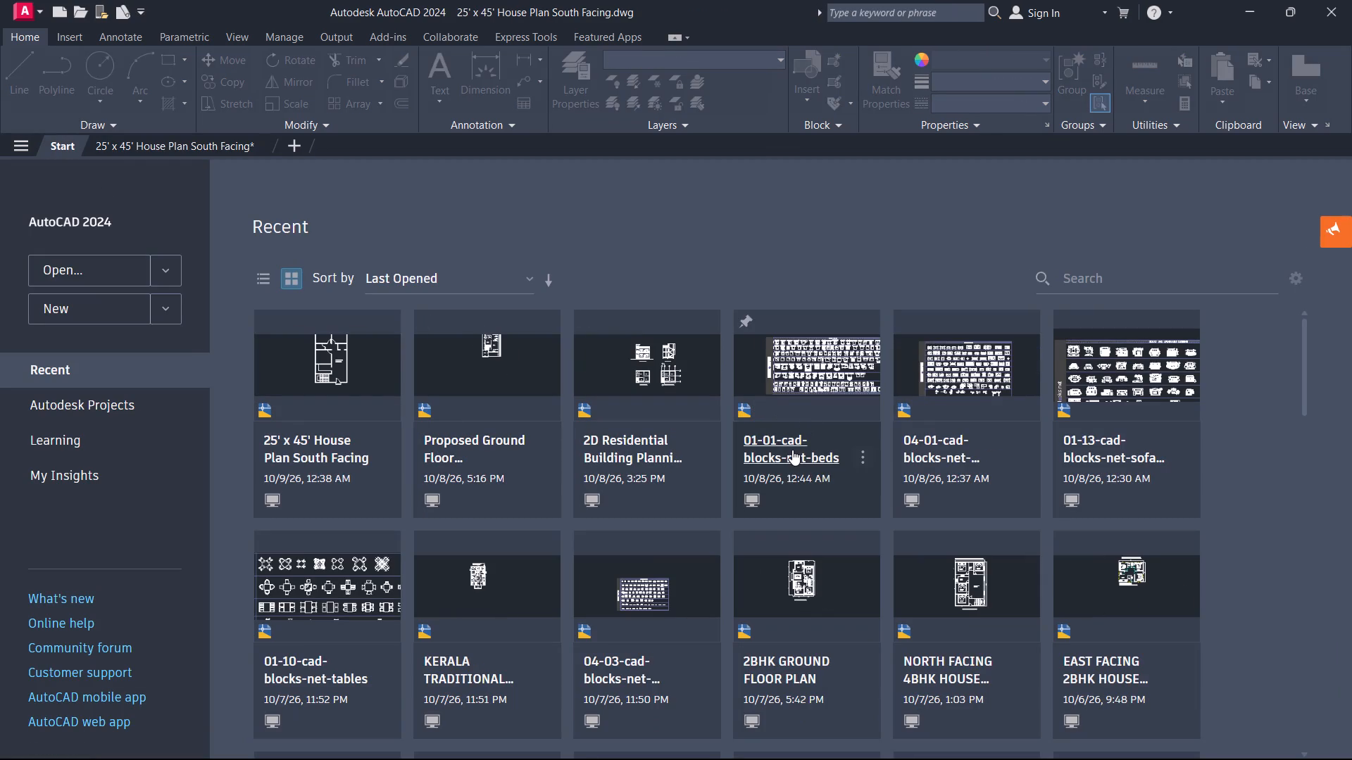
click(792, 450)
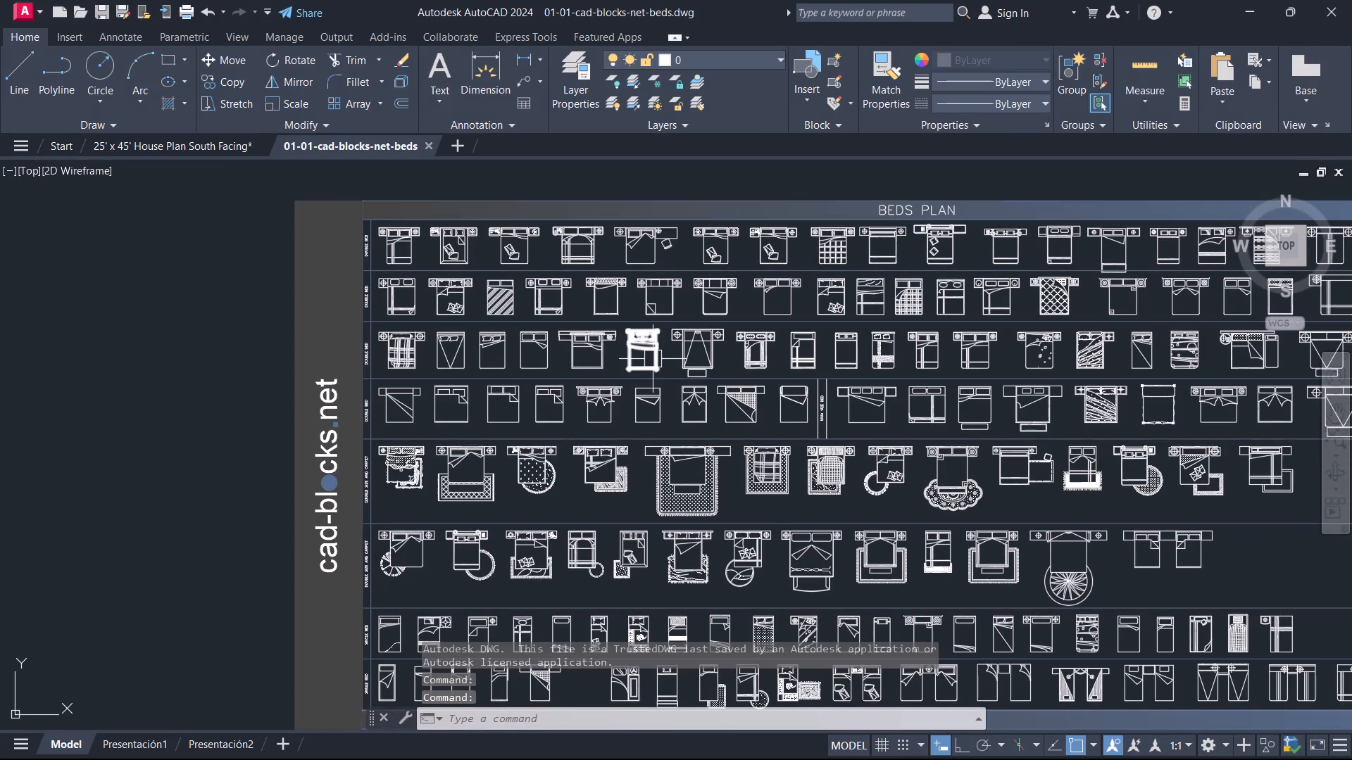
click(527, 355)
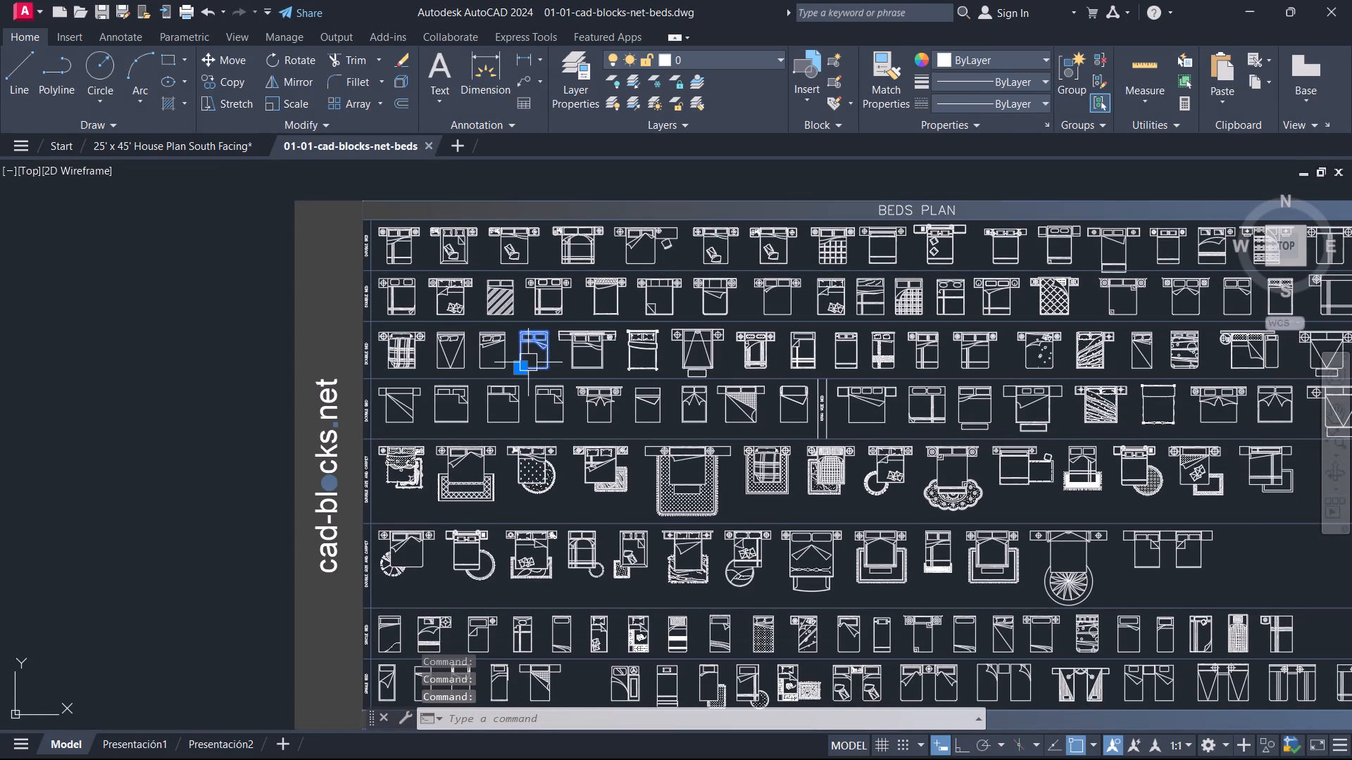
key(ctrl+c)
click(205, 147)
key(ctrl+v)
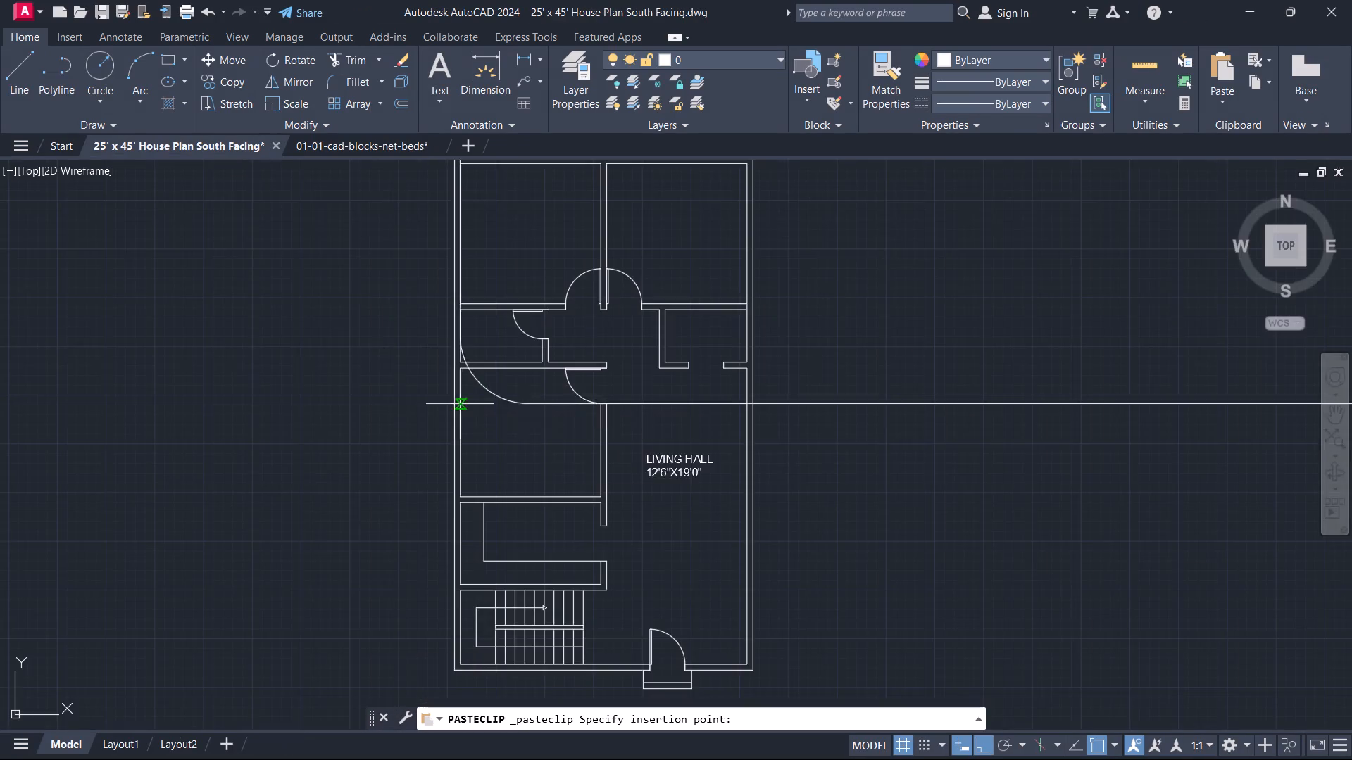
scroll(618, 429, down, 3)
click(734, 441)
Scale the oversized bed block down by eye from its southwest corner to a size that suits the plan's bedrooms.
text(SC)
key(space)
click(745, 441)
key(space)
click(742, 437)
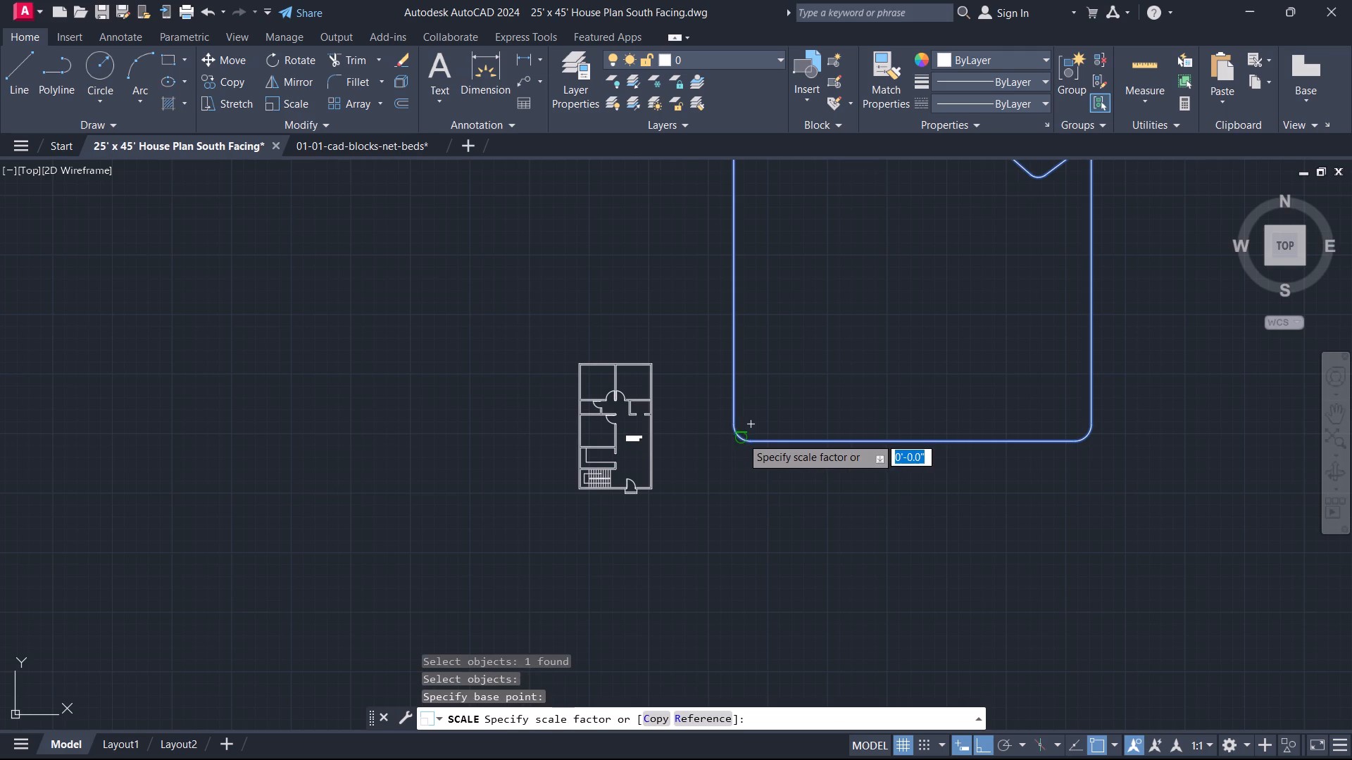
scroll(748, 432, up, 1)
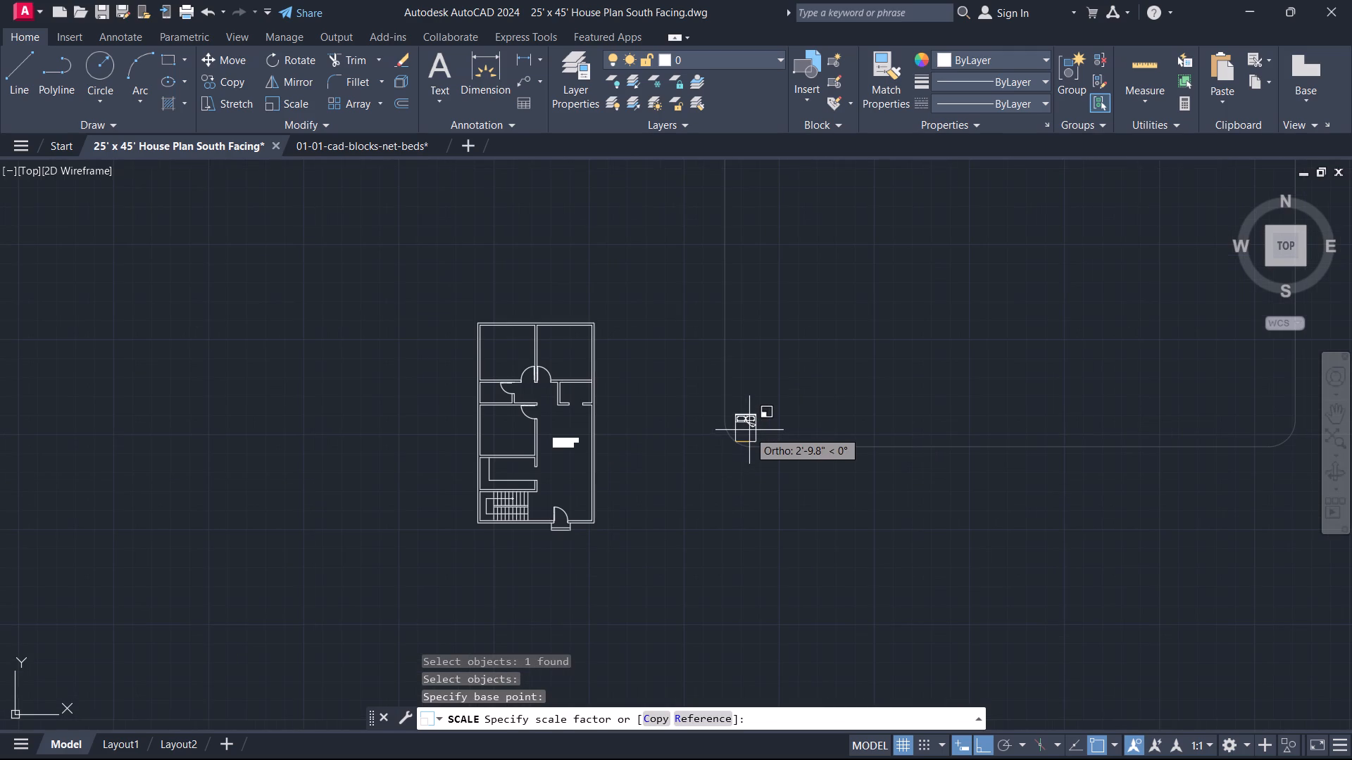
click(752, 424)
Rotate the scaled bed block east of the plan by 270° so its headboard faces east.
drag(772, 443, 759, 433)
click(696, 386)
text(RO)
key(space)
click(689, 369)
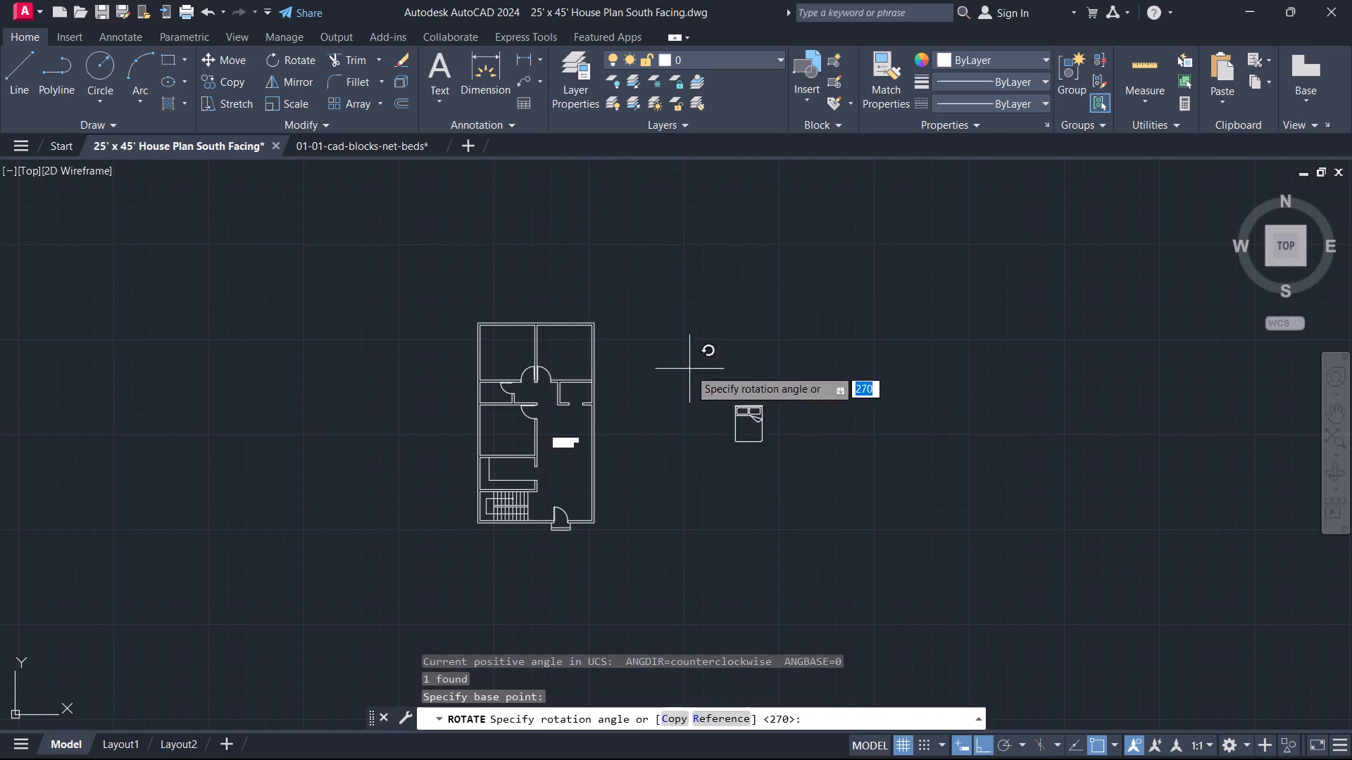
click(666, 535)
key(Escape)
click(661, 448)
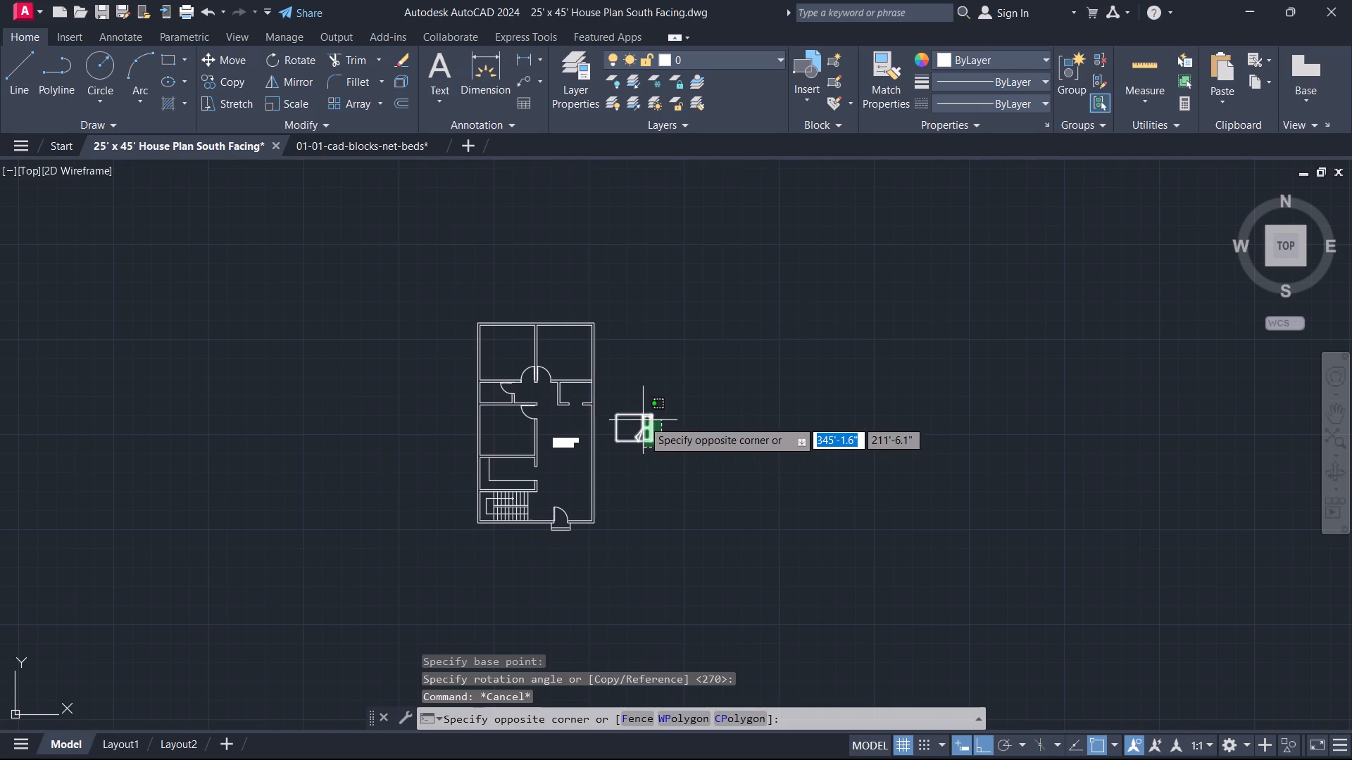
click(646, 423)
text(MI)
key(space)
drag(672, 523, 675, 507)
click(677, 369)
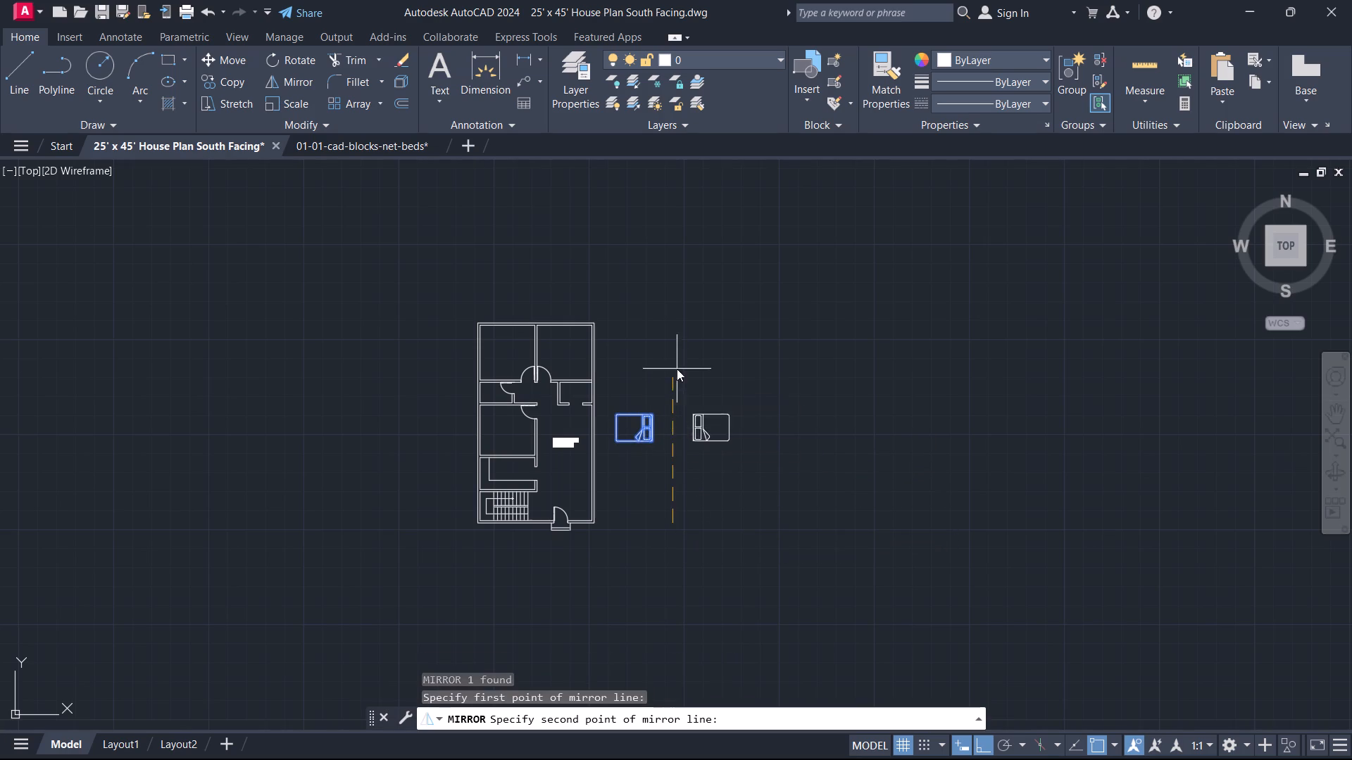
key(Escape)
Mirror the bed block about a vertical line east of it, erasing the source, so its headboard faces west.
click(657, 463)
click(630, 402)
text(MI)
key(space)
click(746, 465)
click(749, 331)
drag(773, 376, 749, 331)
Copy the west-facing bed block a short distance straight north of the original.
drag(886, 464, 841, 412)
click(733, 285)
text(CO)
key(space)
drag(746, 360, 744, 346)
click(732, 262)
key(Escape)
Rotate the northern bed copy by 270° so its headboard faces north.
drag(939, 379, 910, 350)
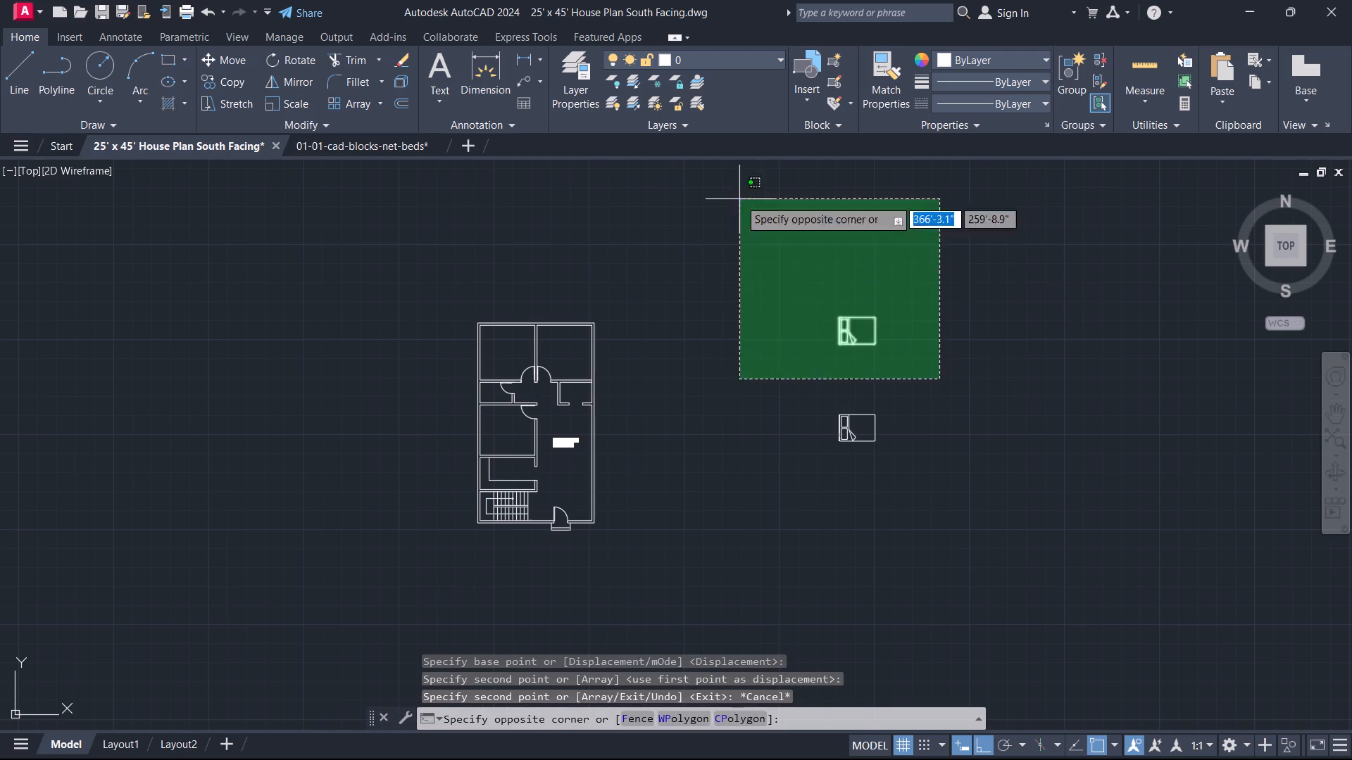
click(739, 199)
text(RO)
key(space)
click(768, 274)
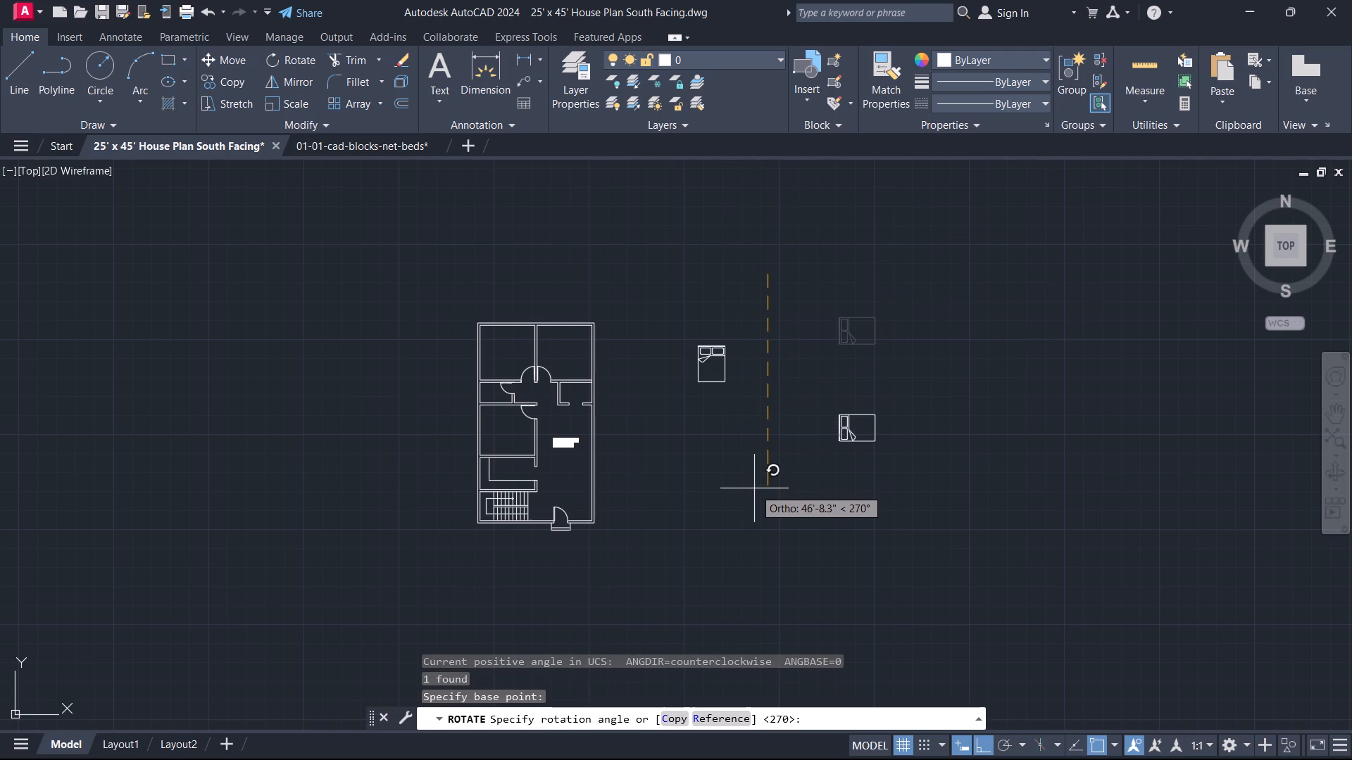
click(778, 500)
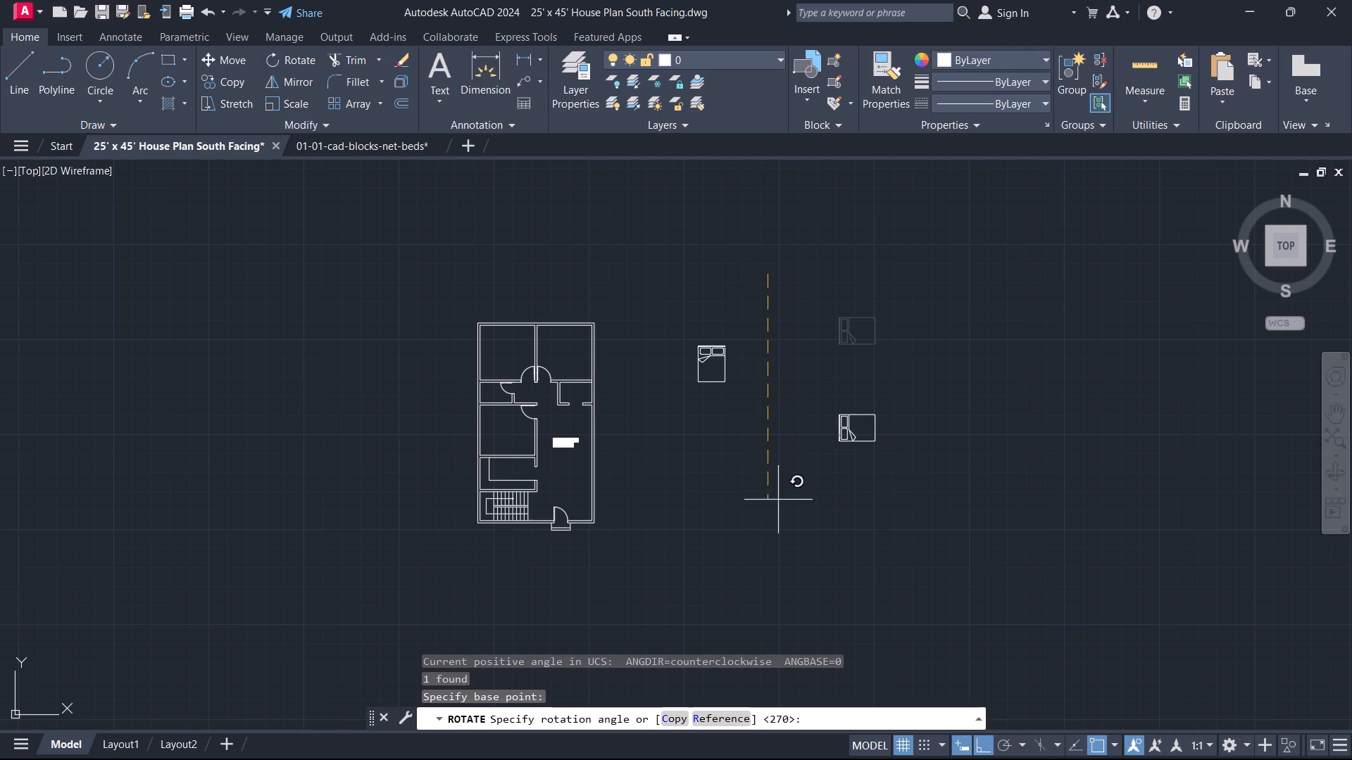
Copy the north-facing bed from its headboard into the northeast bedroom, near the north wall, with ortho and object snap off.
scroll(749, 386, up, 3)
middle_drag(749, 386, 1027, 509)
scroll(965, 479, down, 1)
drag(970, 495, 920, 442)
click(896, 412)
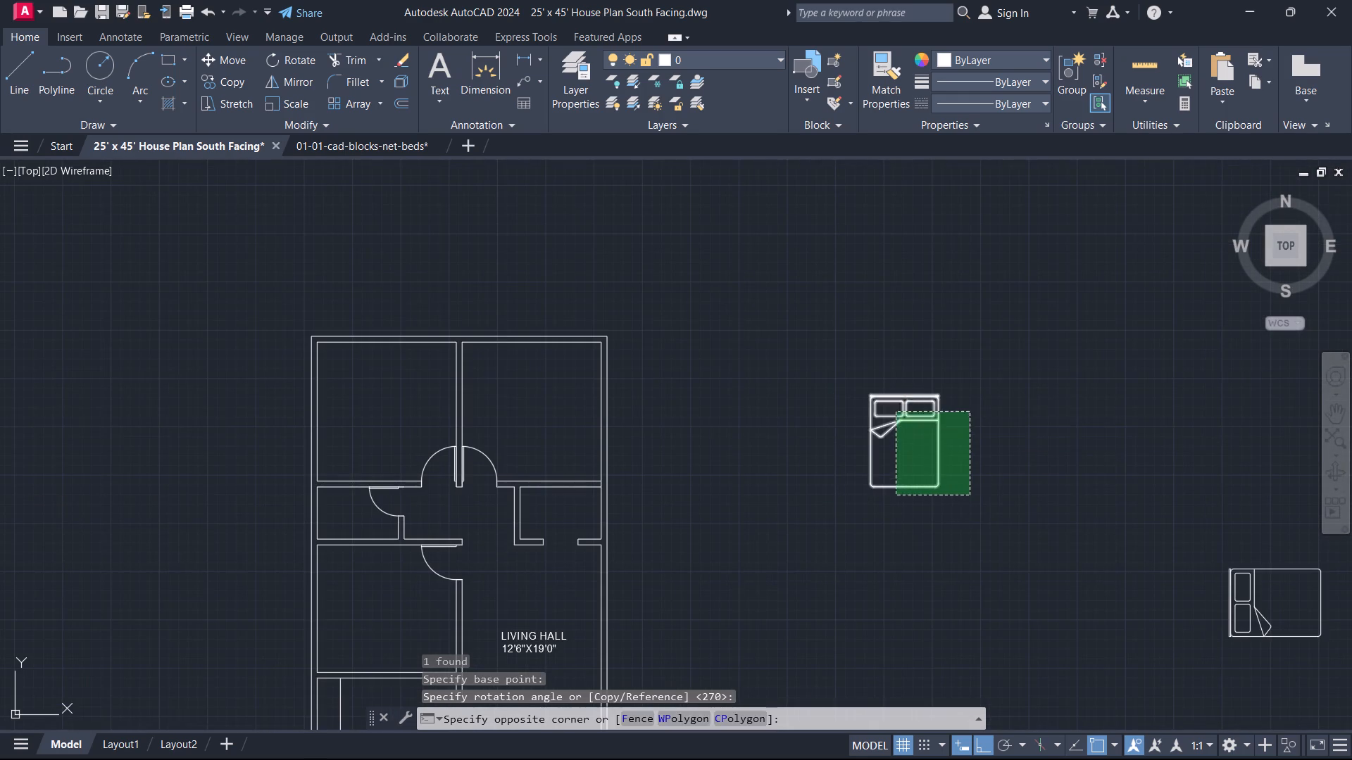
text(CO)
key(space)
scroll(885, 393, up, 3)
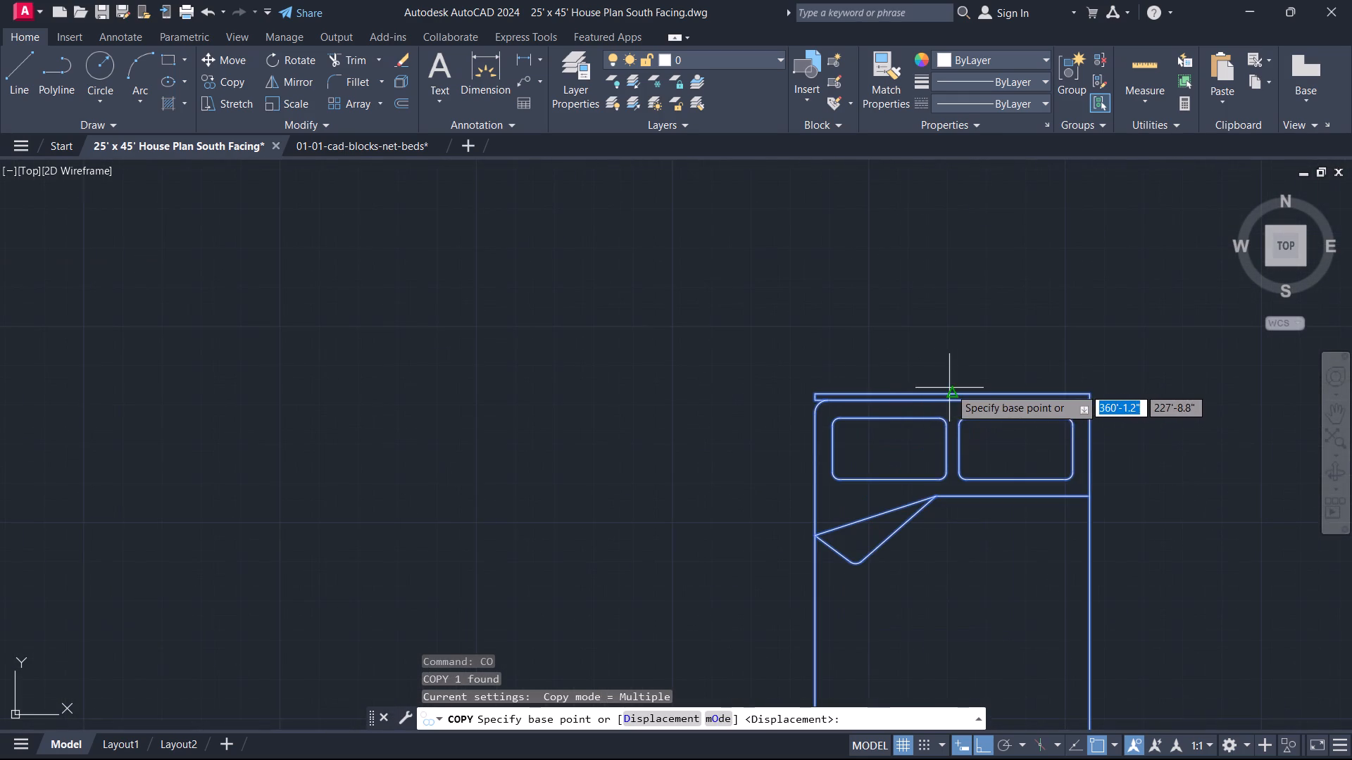
click(951, 388)
scroll(620, 391, down, 2)
middle_drag(620, 391, 1230, 446)
scroll(727, 346, up, 2)
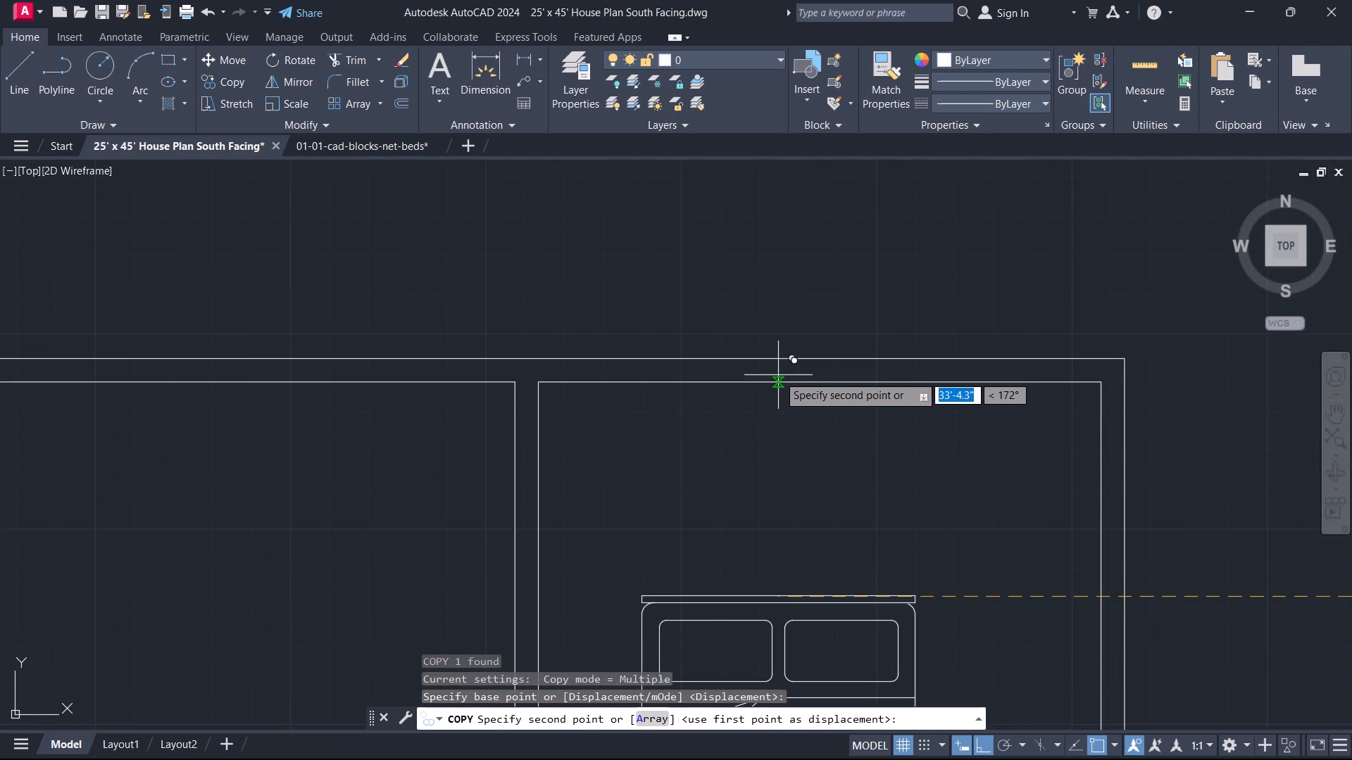
key(F8)
key(F3)
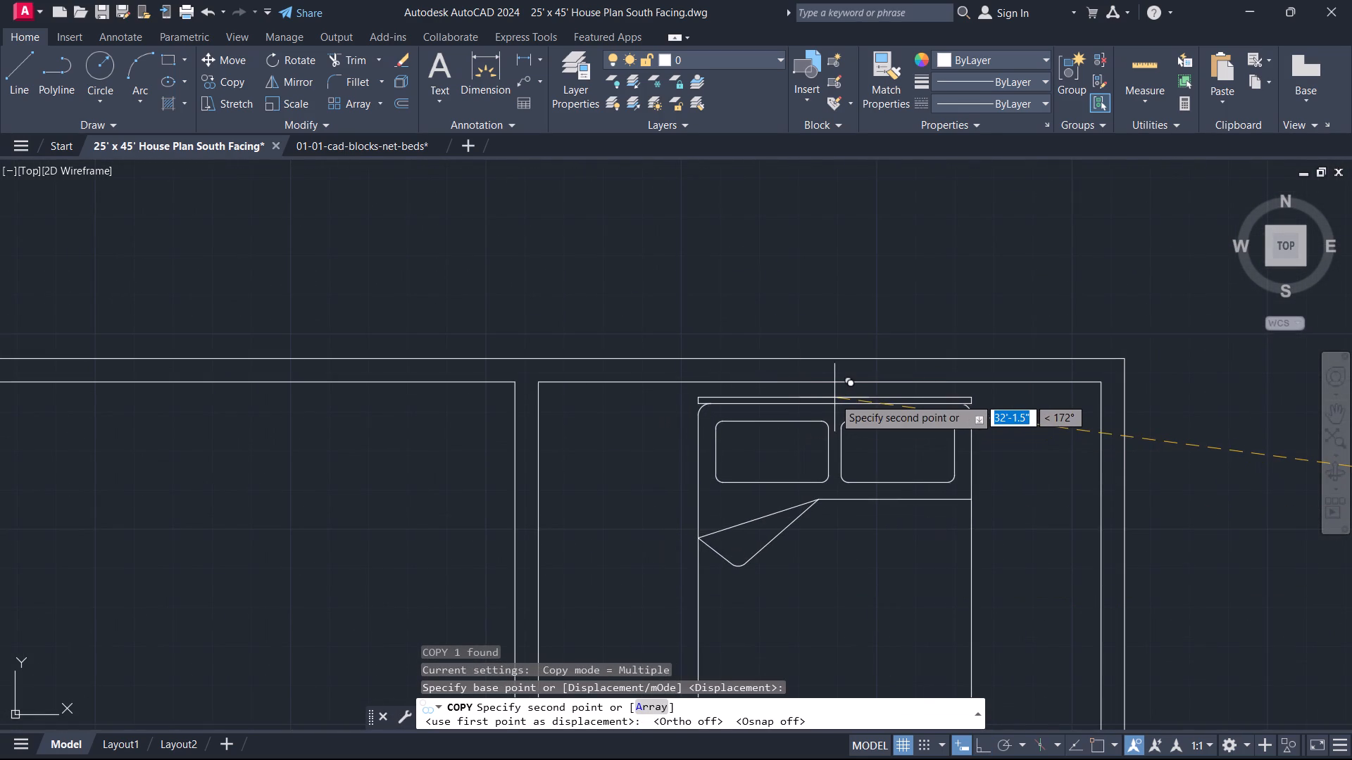
click(829, 391)
middle_drag(729, 412, 1351, 424)
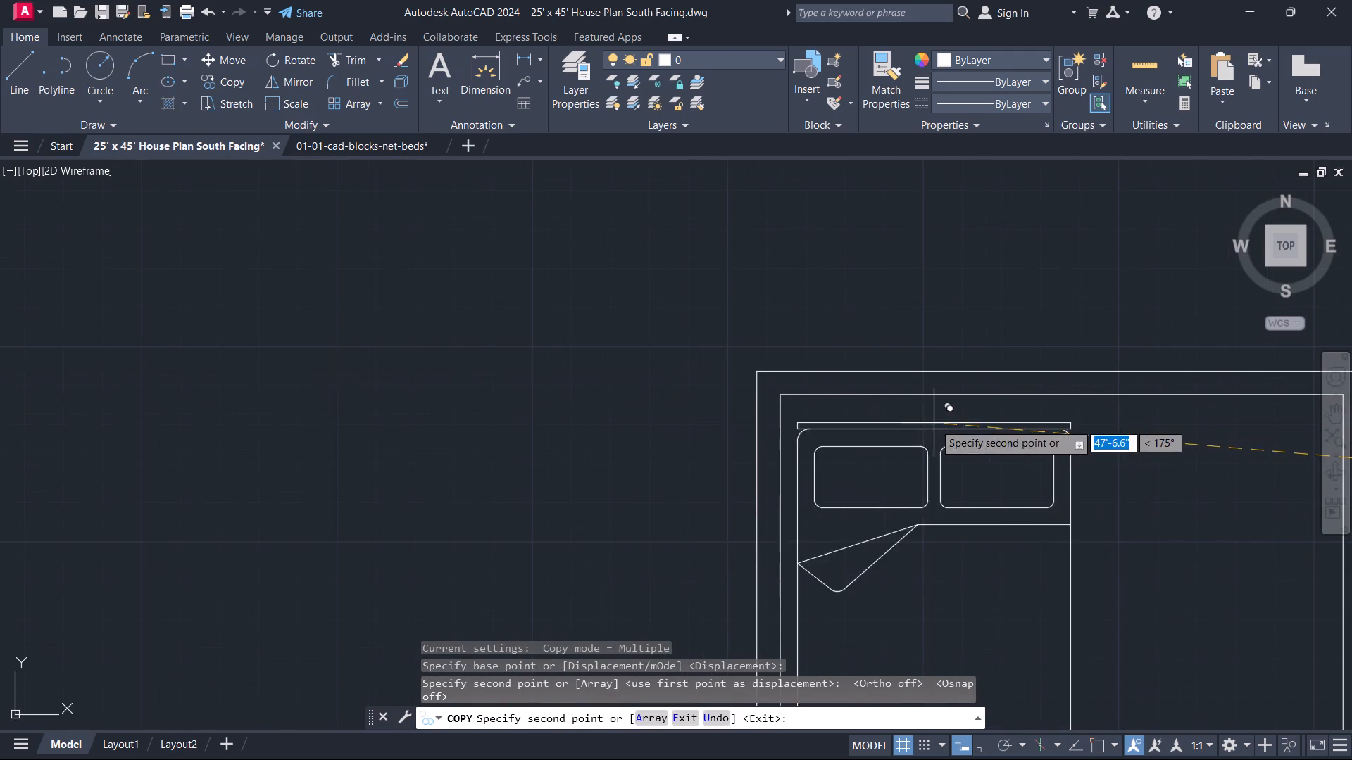
middle_drag(932, 423, 636, 418)
key(Escape)
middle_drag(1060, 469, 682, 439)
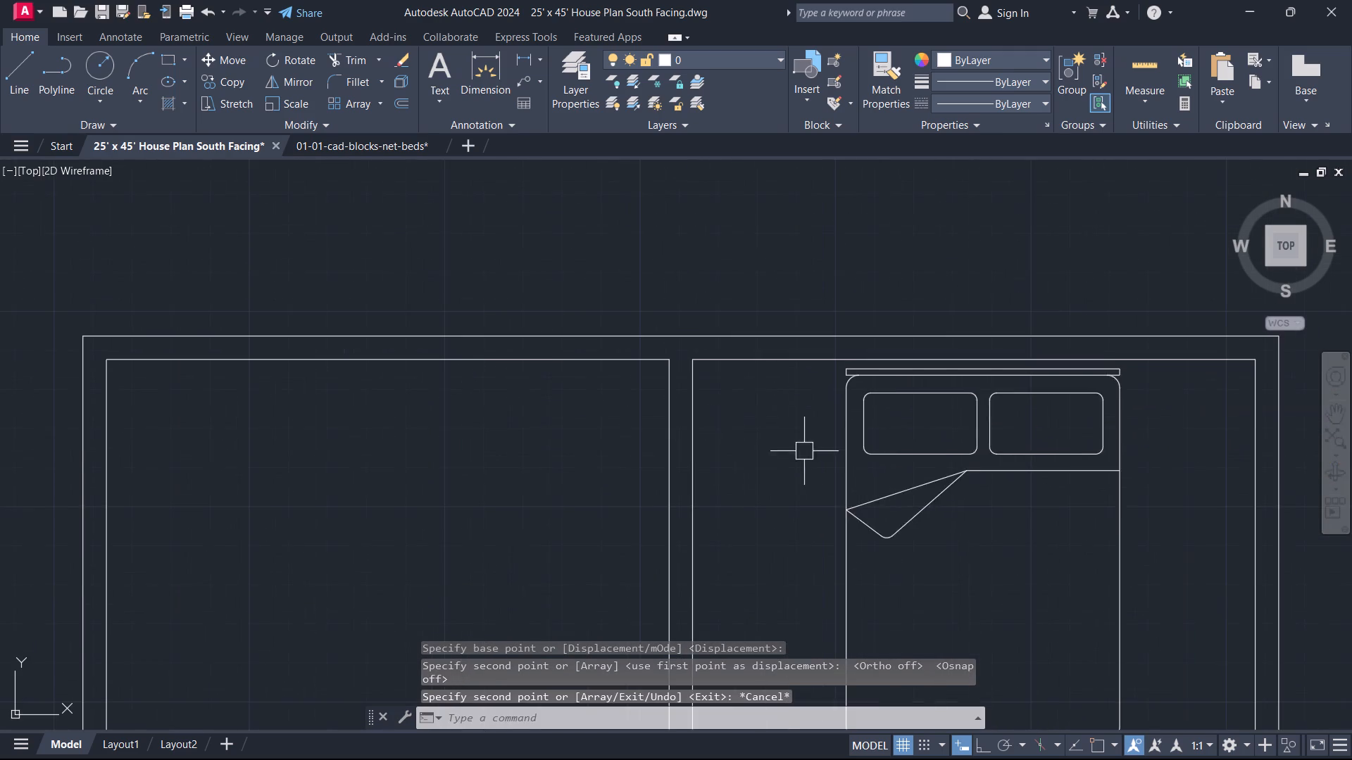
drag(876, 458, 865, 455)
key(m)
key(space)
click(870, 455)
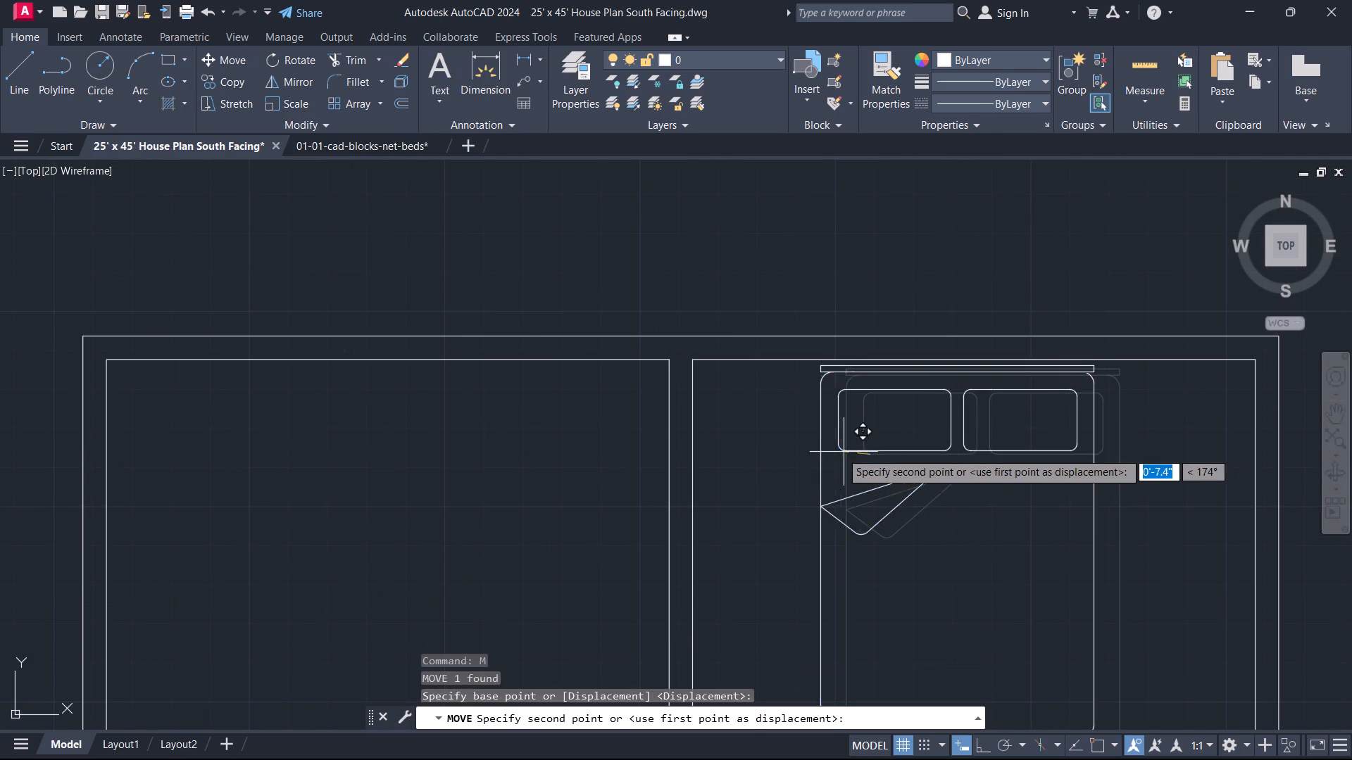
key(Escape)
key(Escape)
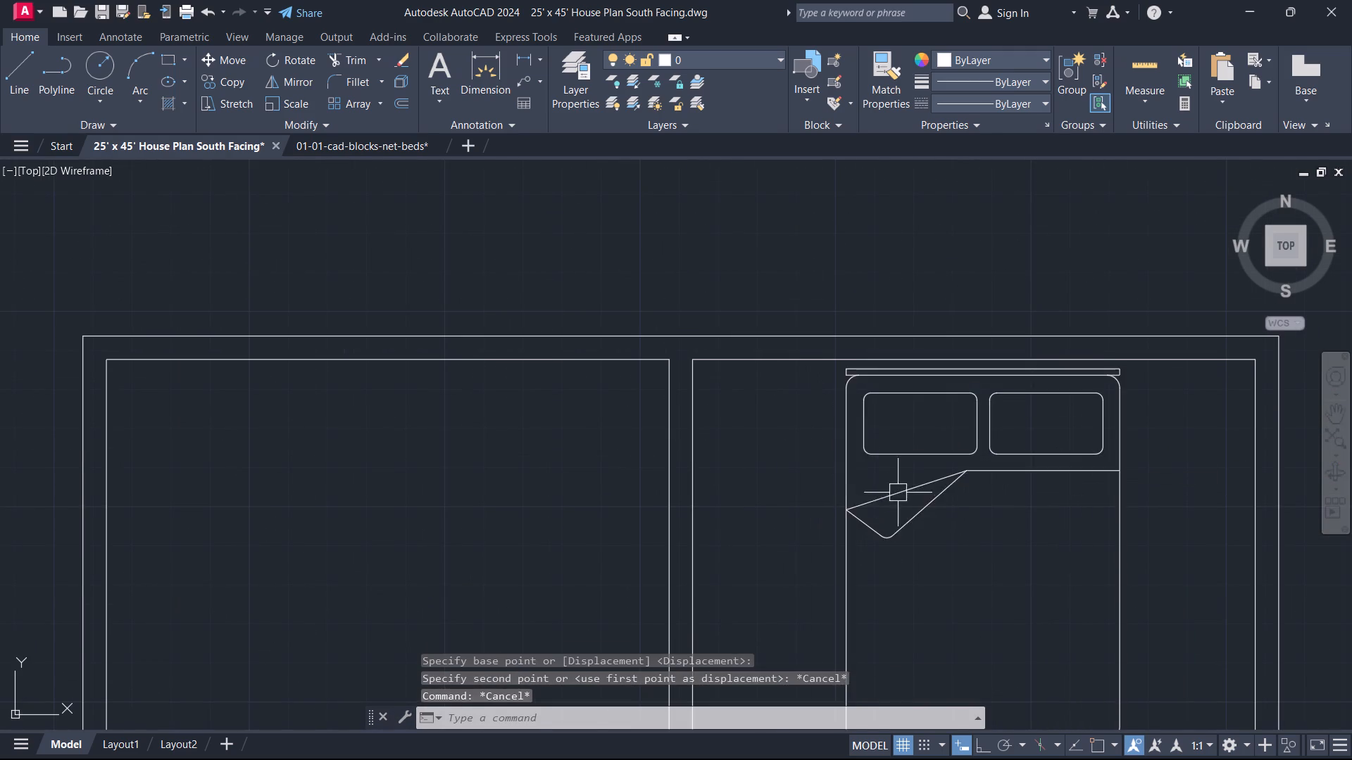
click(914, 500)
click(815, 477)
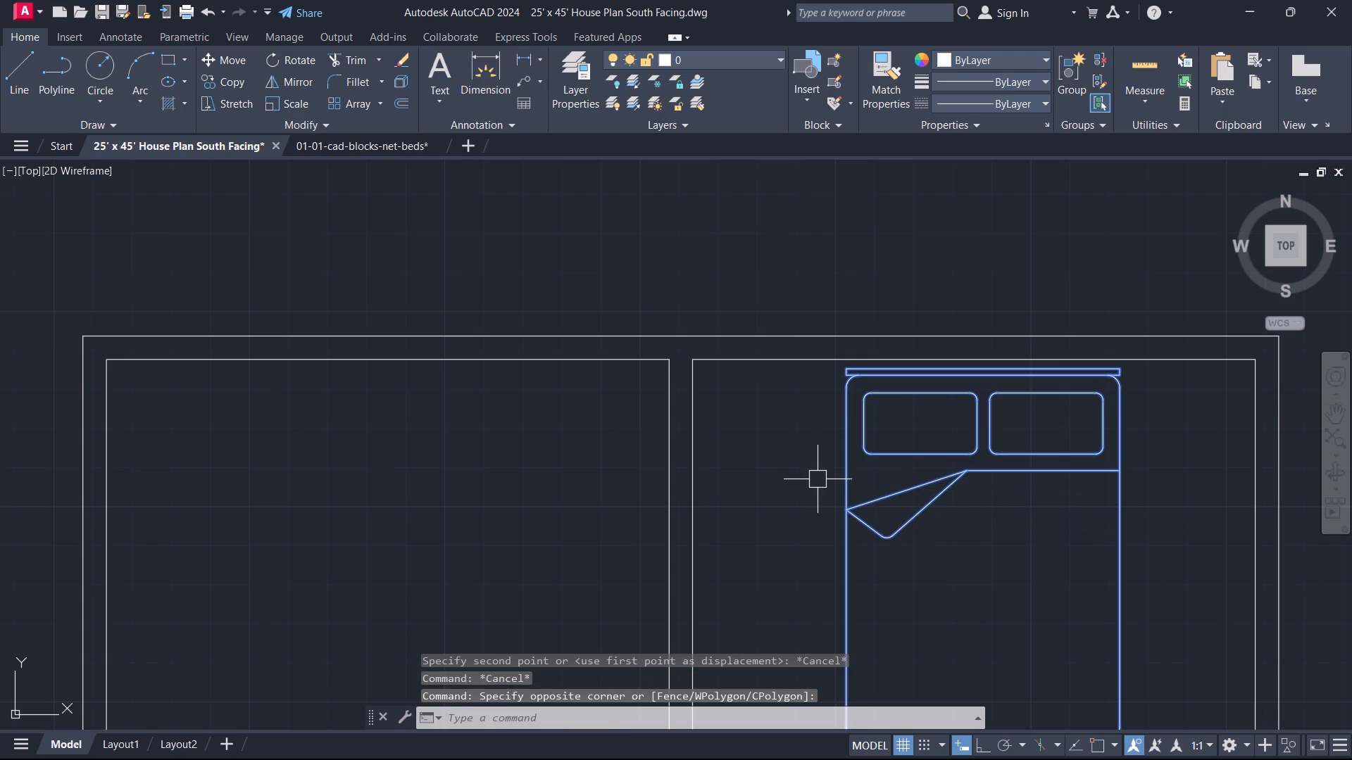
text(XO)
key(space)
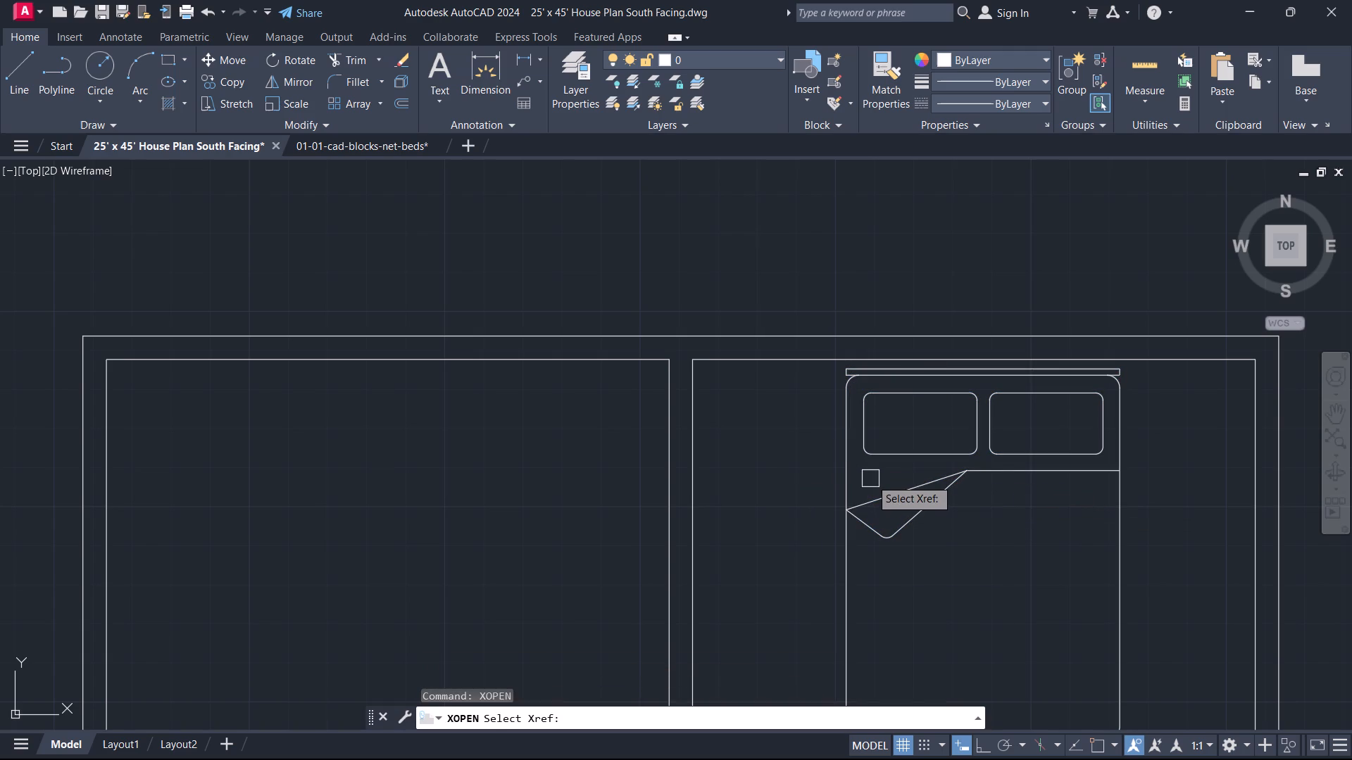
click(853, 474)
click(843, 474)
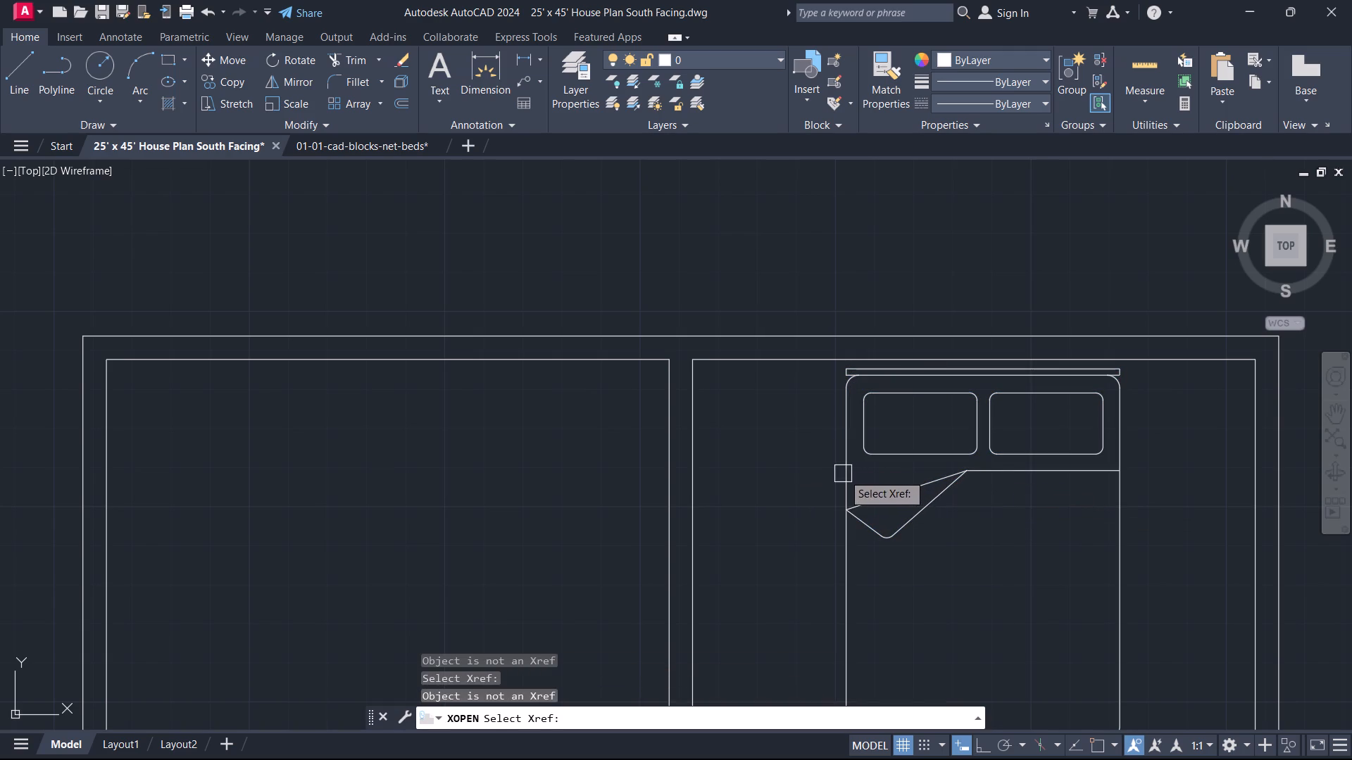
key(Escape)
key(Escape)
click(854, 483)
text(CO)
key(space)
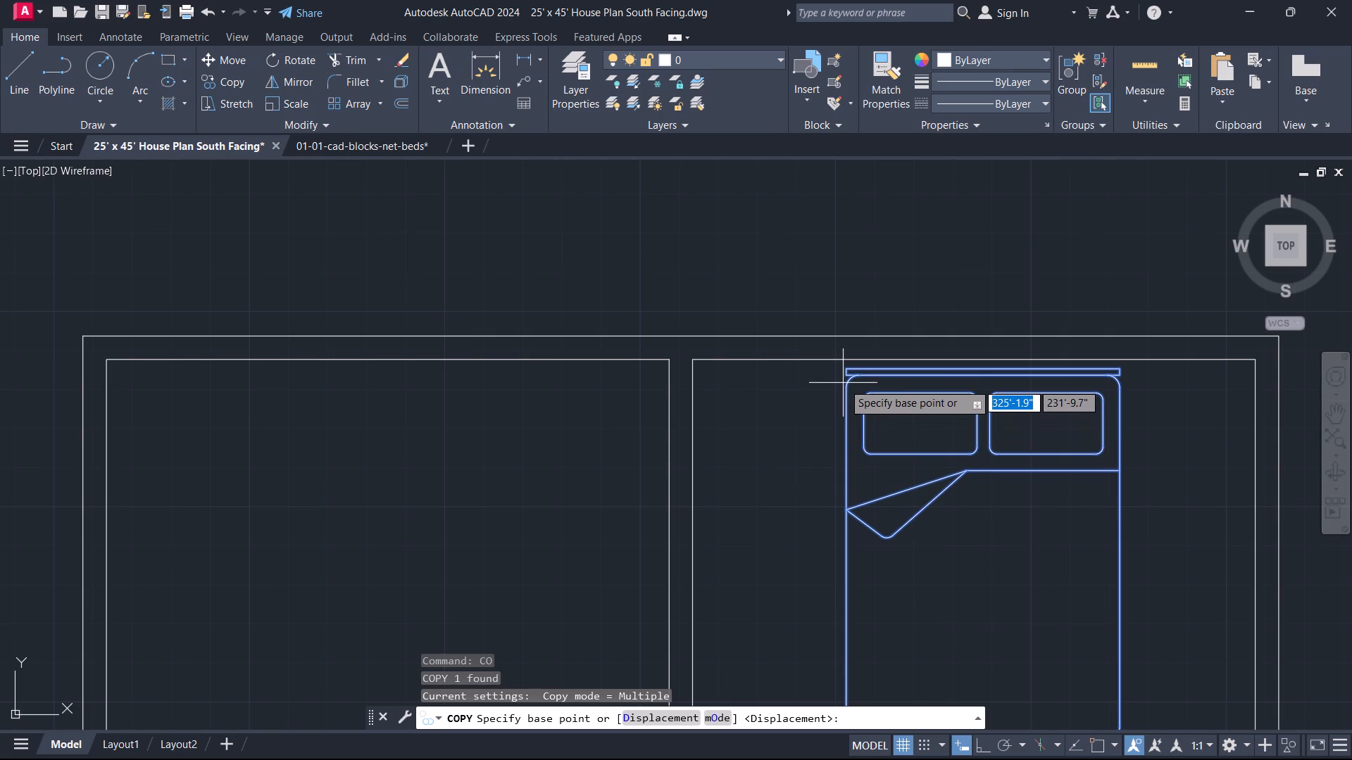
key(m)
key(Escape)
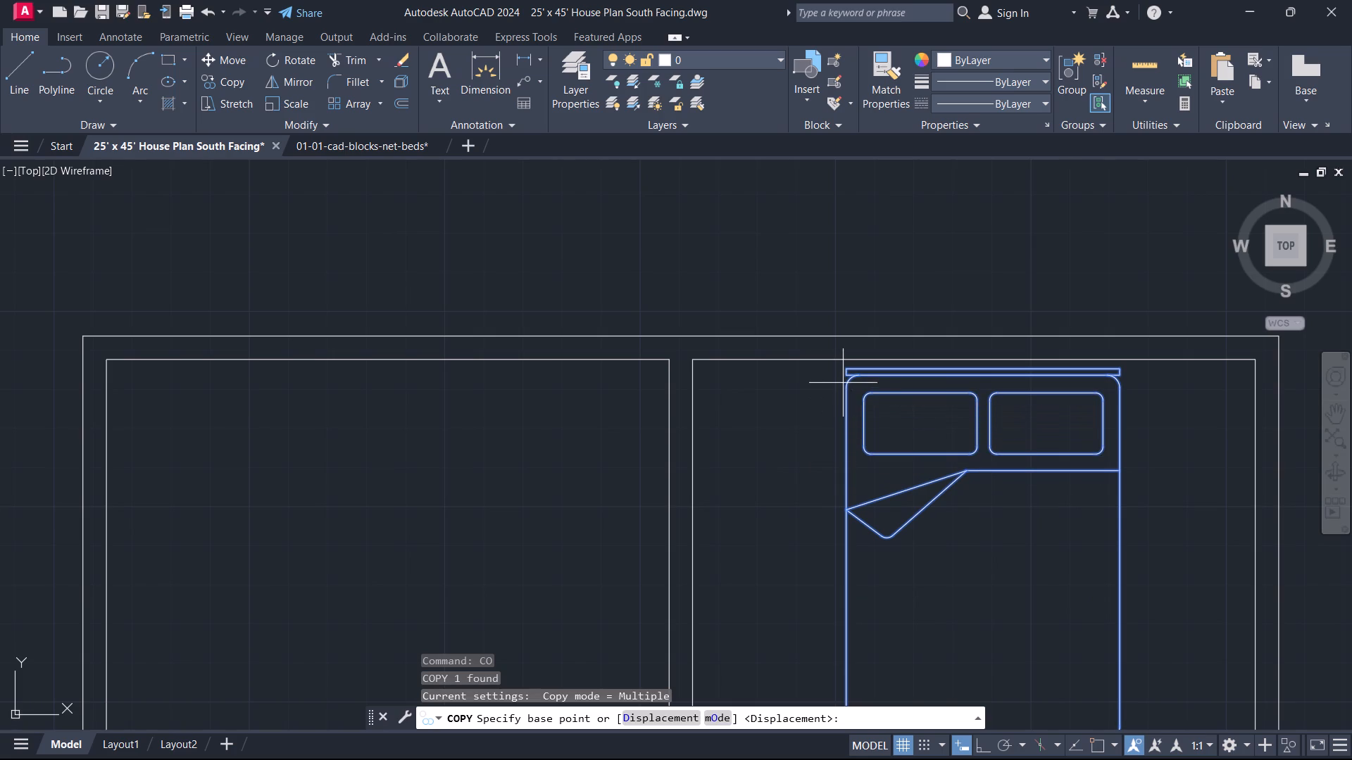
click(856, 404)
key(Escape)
Copy the northeast bedroom's bed straight west into the northwest bedroom with ortho on.
key(space)
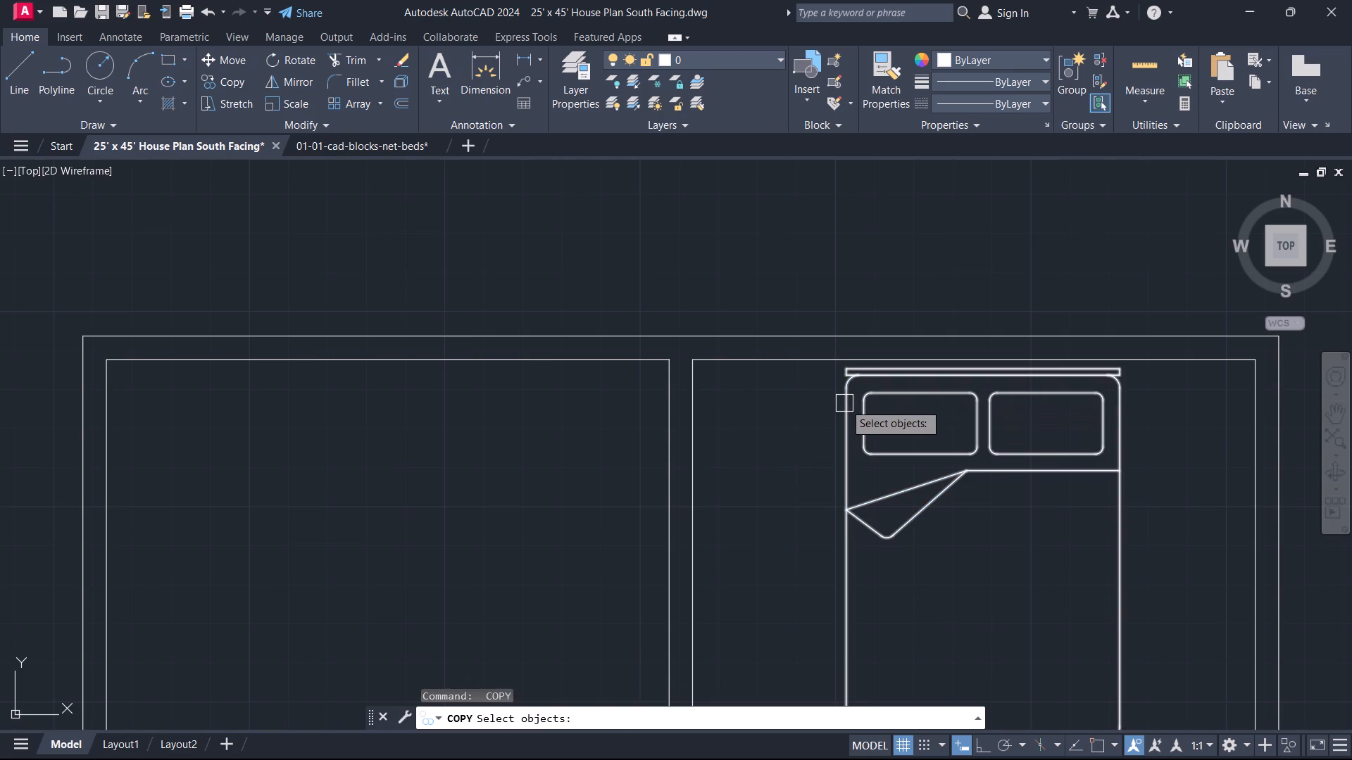
click(844, 403)
key(space)
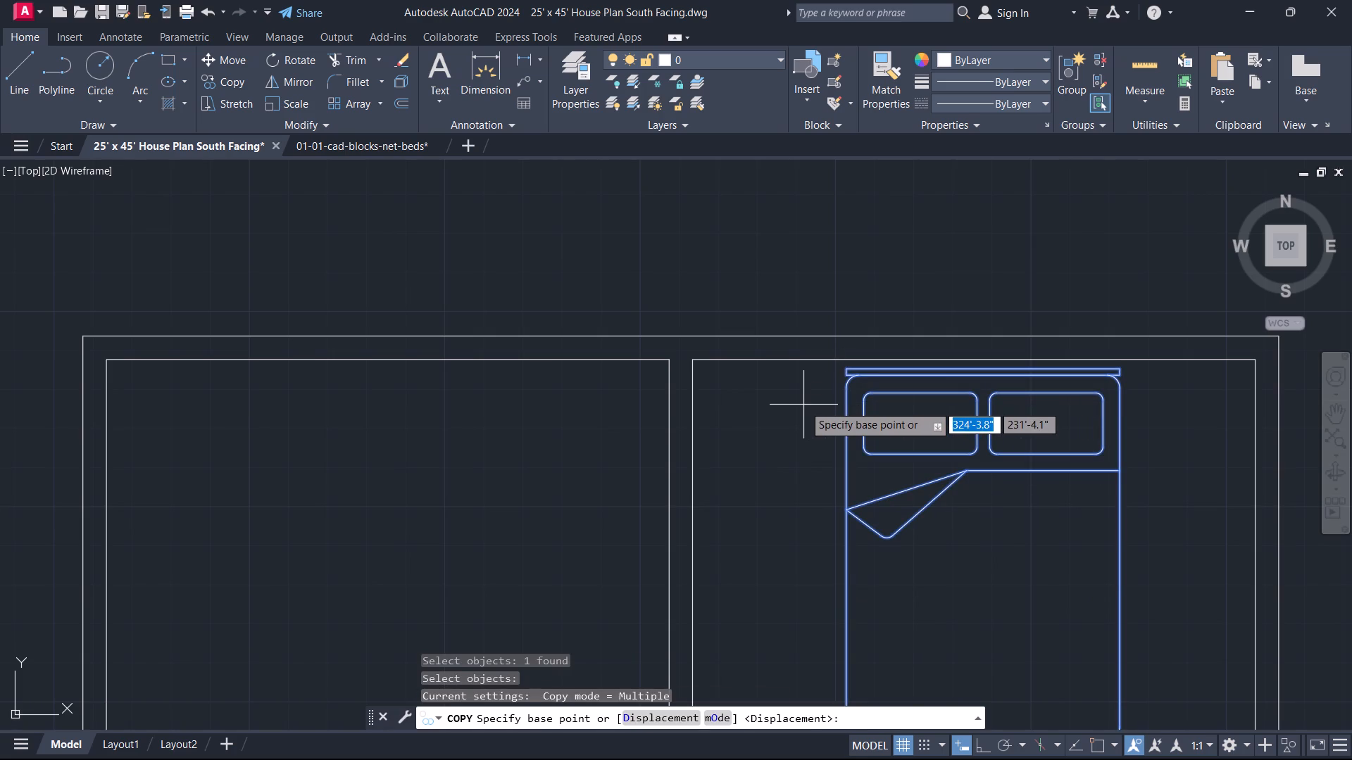
click(803, 405)
key(F8)
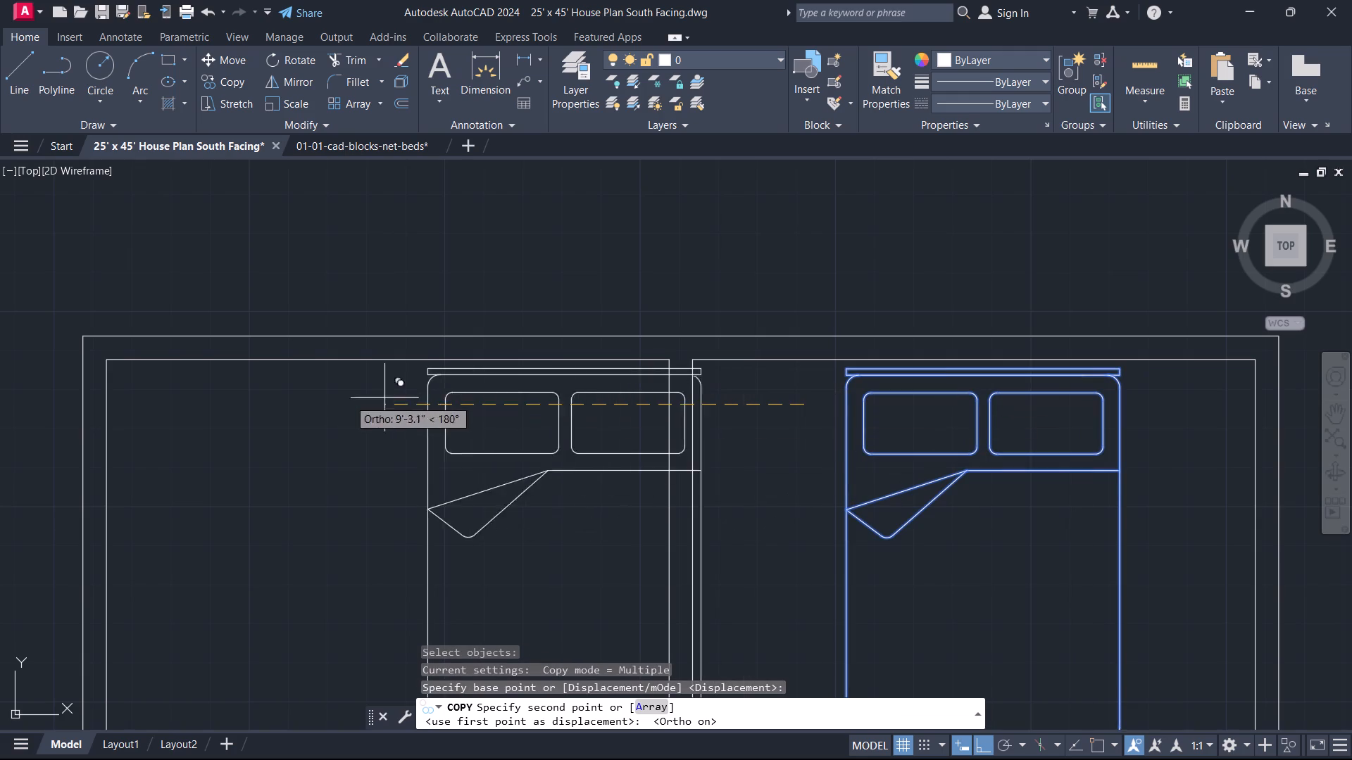
click(216, 403)
key(Escape)
Examine the two north bedrooms with their beds and the door areas south of them.
scroll(365, 424, down, 3)
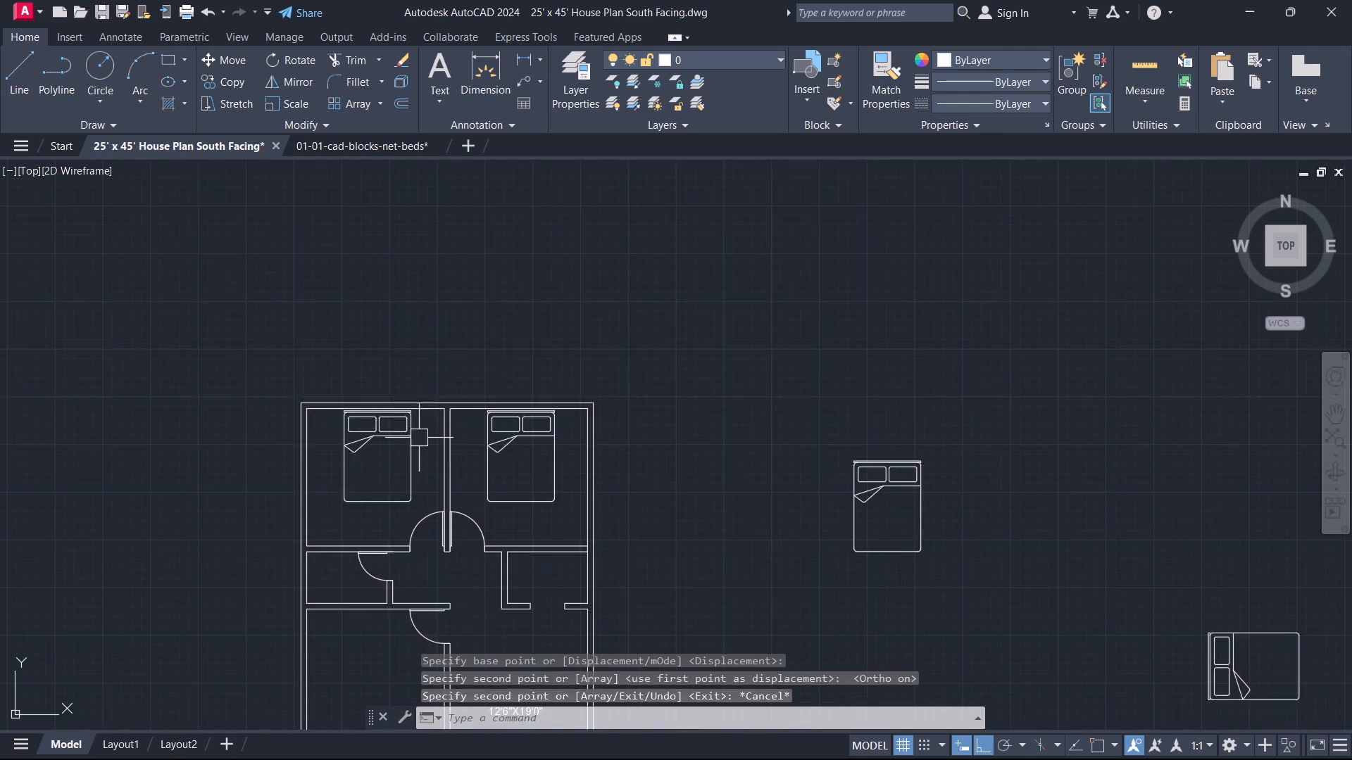
middle_drag(419, 438, 429, 371)
key(F8)
middle_drag(511, 494, 494, 448)
right_click(499, 472)
middle_drag(494, 431, 499, 419)
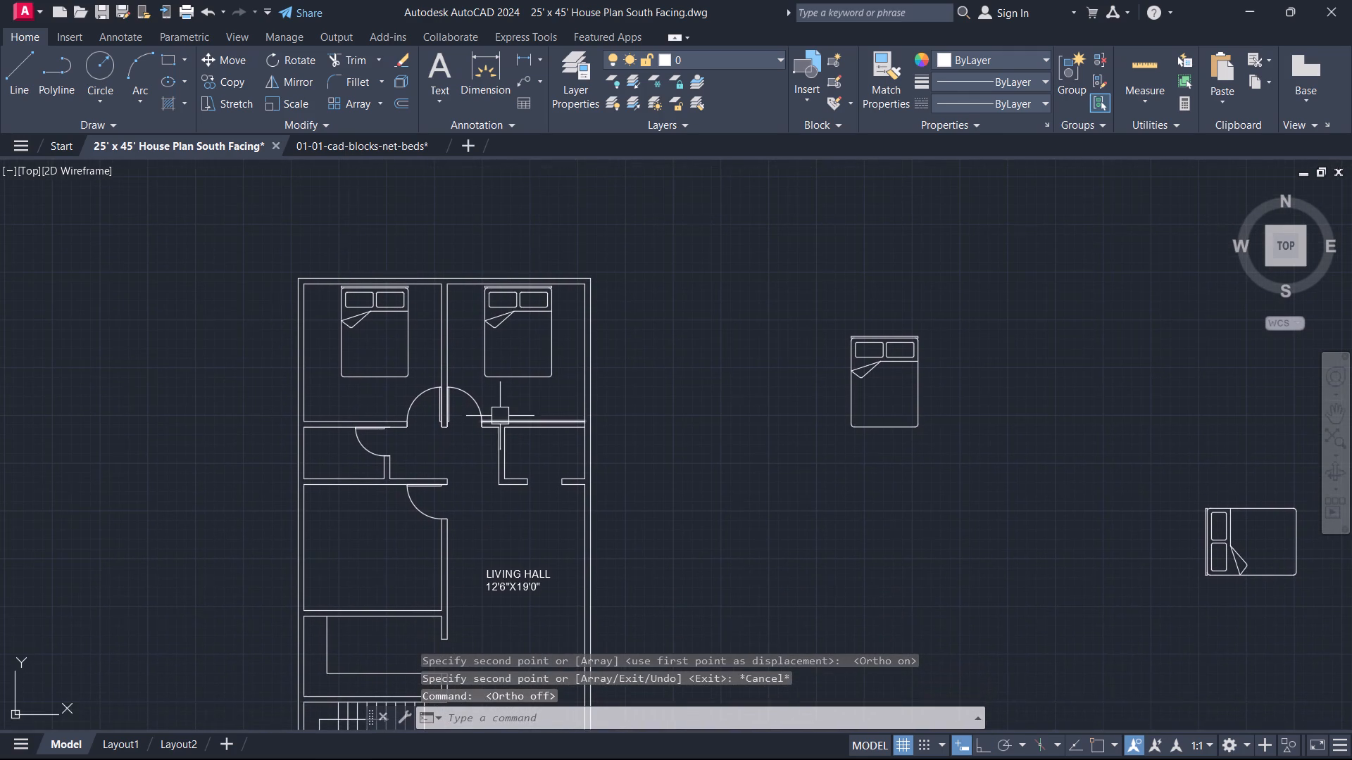
scroll(420, 422, up, 1)
middle_drag(405, 422, 481, 486)
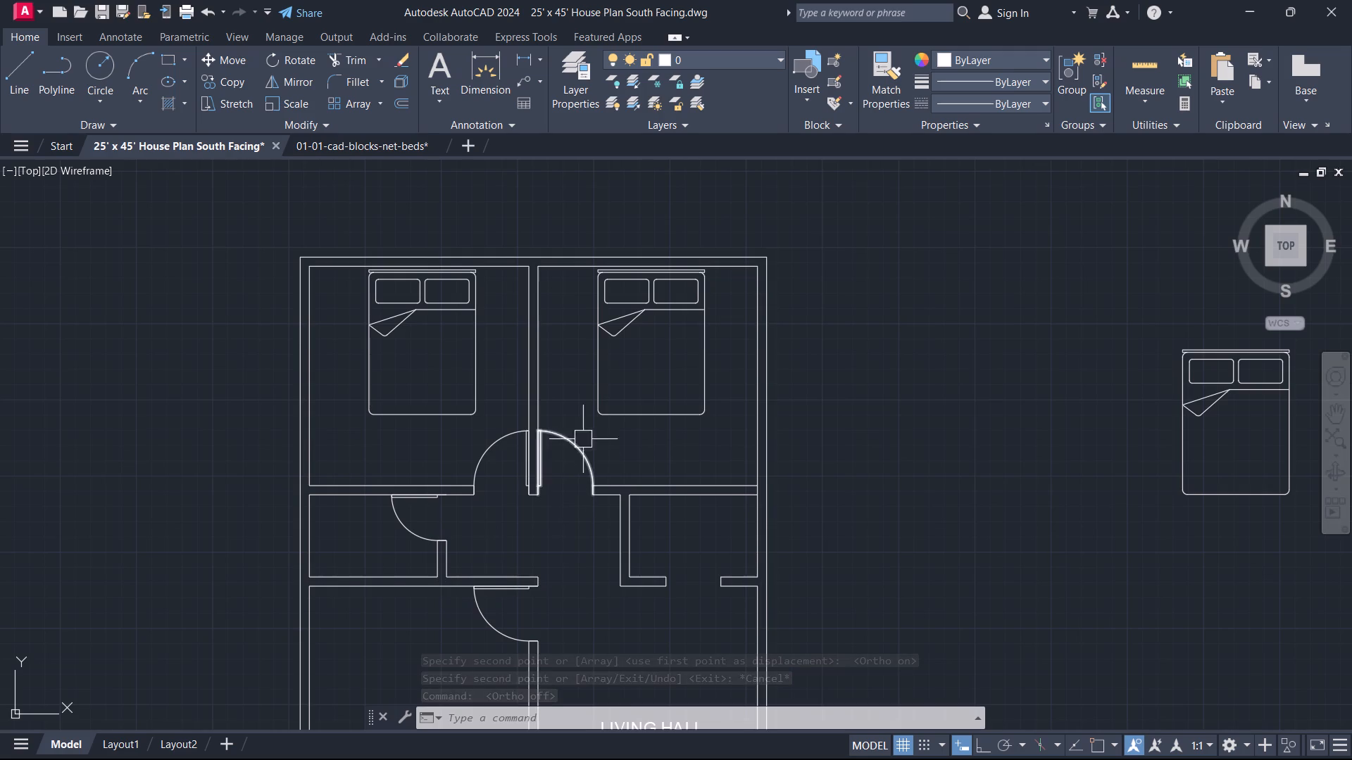
scroll(489, 523, down, 1)
middle_drag(489, 523, 613, 453)
Copy the west-facing bed into the west bedroom beside the living hall, with its headboard near the west wall.
scroll(1072, 418, down, 1)
middle_drag(1046, 434, 856, 370)
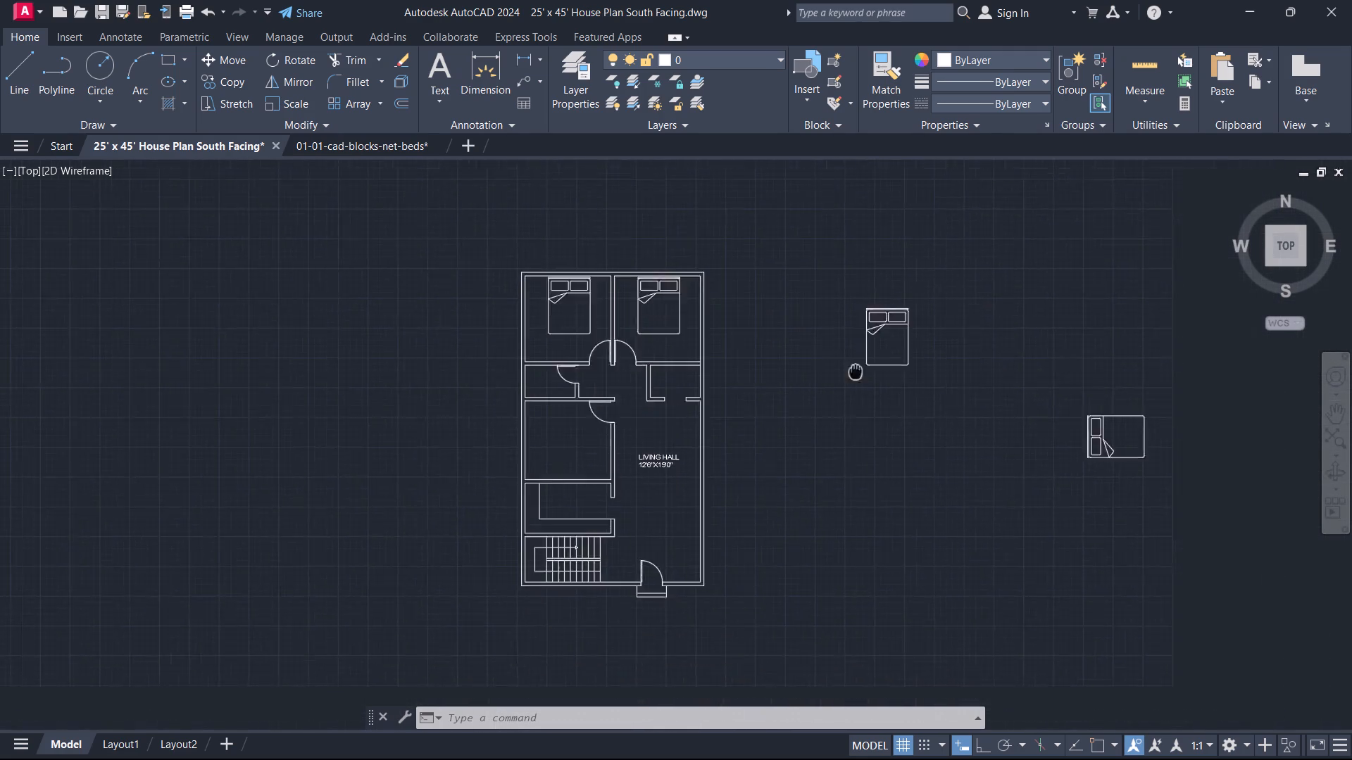
middle_drag(856, 370, 799, 361)
drag(1129, 445, 1121, 438)
click(966, 361)
key(c)
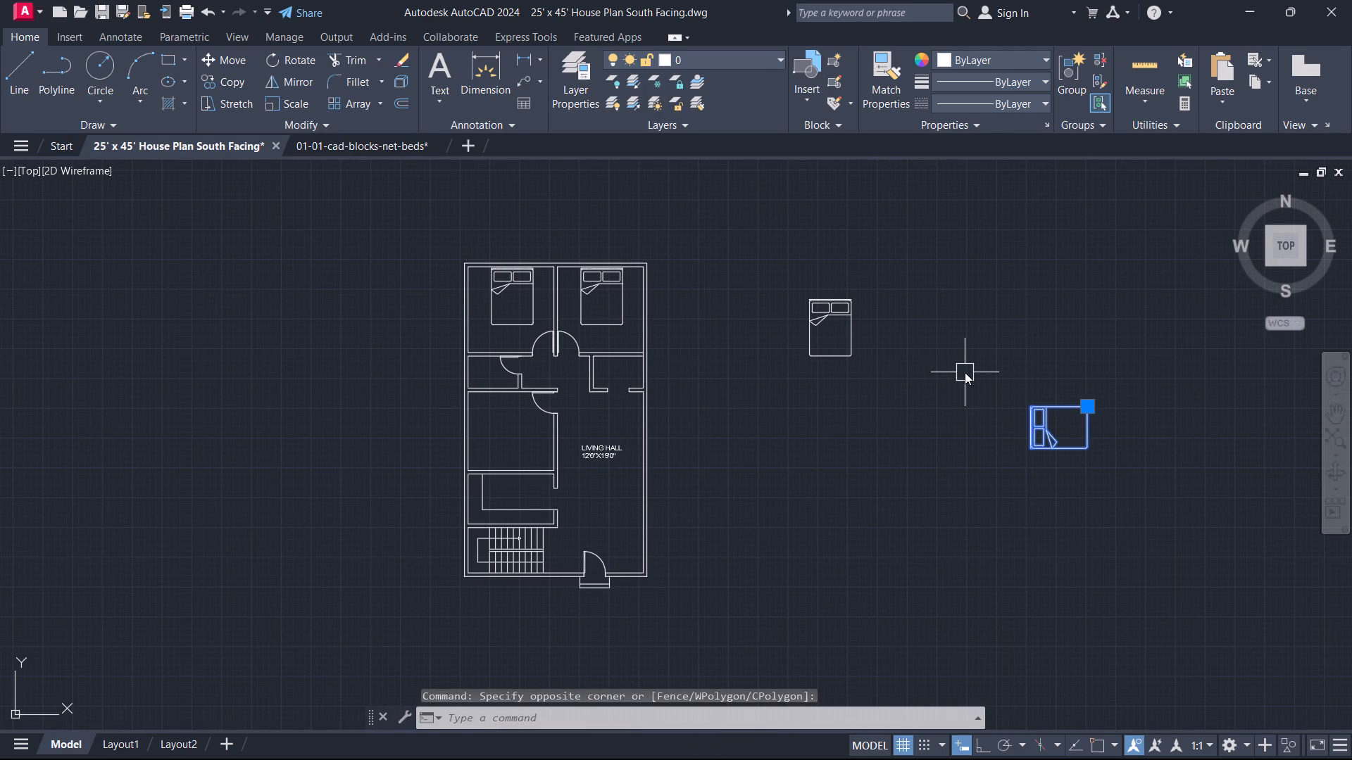
key(o)
key(space)
scroll(1037, 446, up, 3)
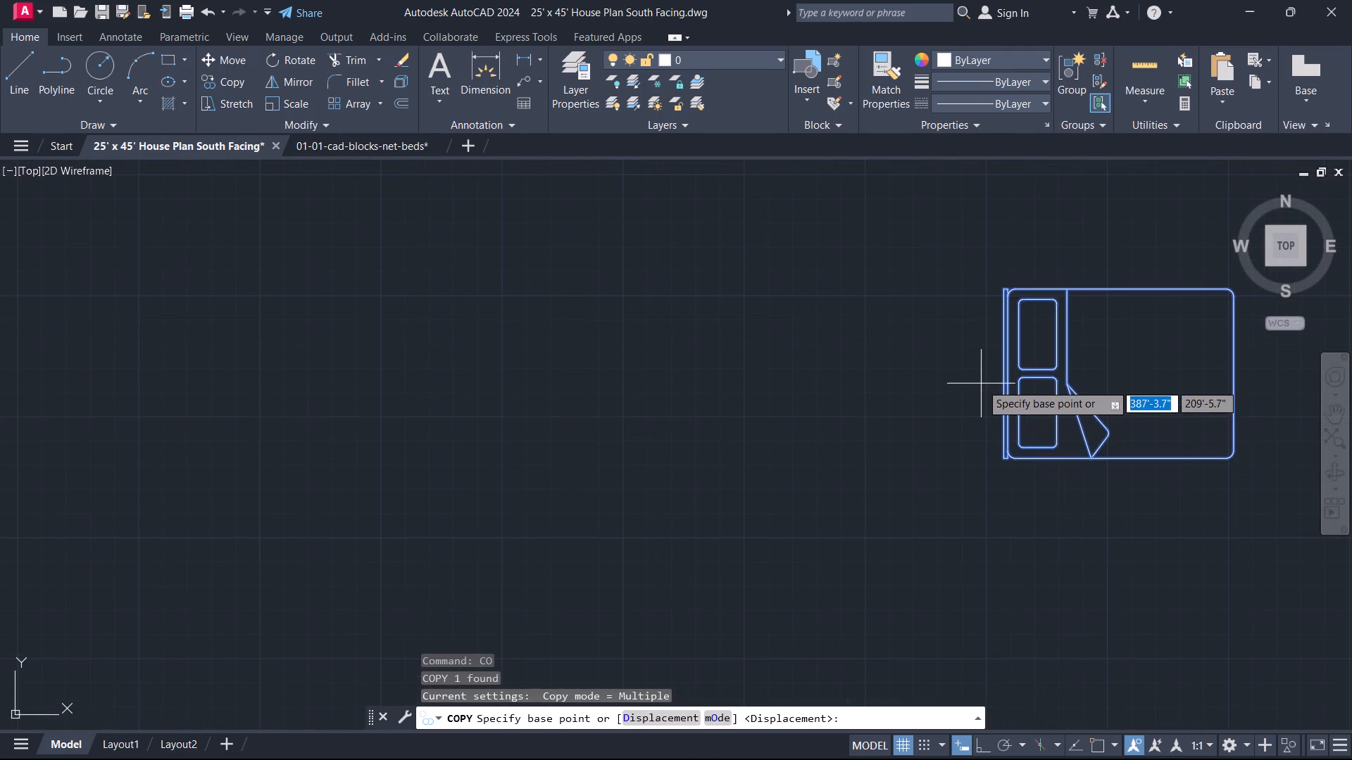
click(982, 381)
scroll(784, 401, down, 4)
middle_drag(784, 401, 1065, 408)
scroll(635, 424, up, 3)
middle_drag(1011, 428, 675, 450)
scroll(779, 424, up, 1)
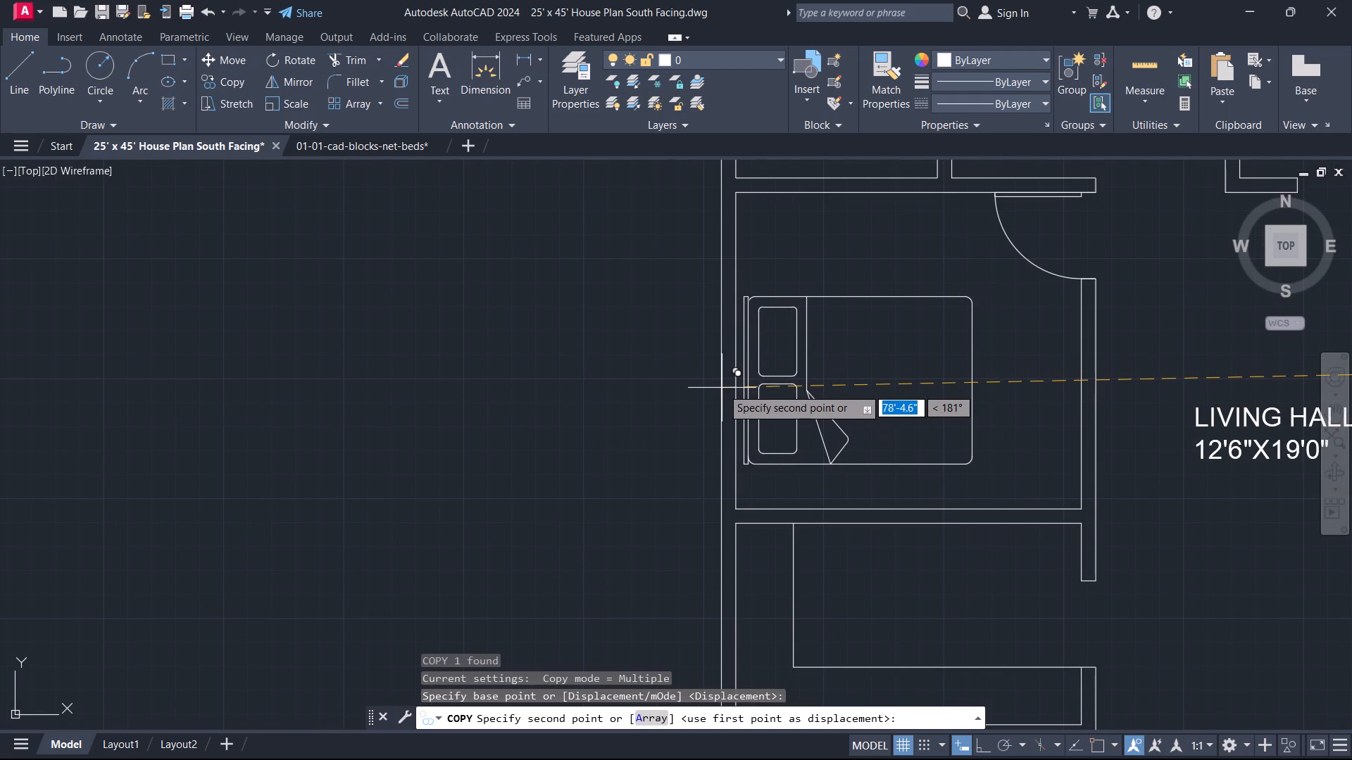
click(722, 388)
key(Escape)
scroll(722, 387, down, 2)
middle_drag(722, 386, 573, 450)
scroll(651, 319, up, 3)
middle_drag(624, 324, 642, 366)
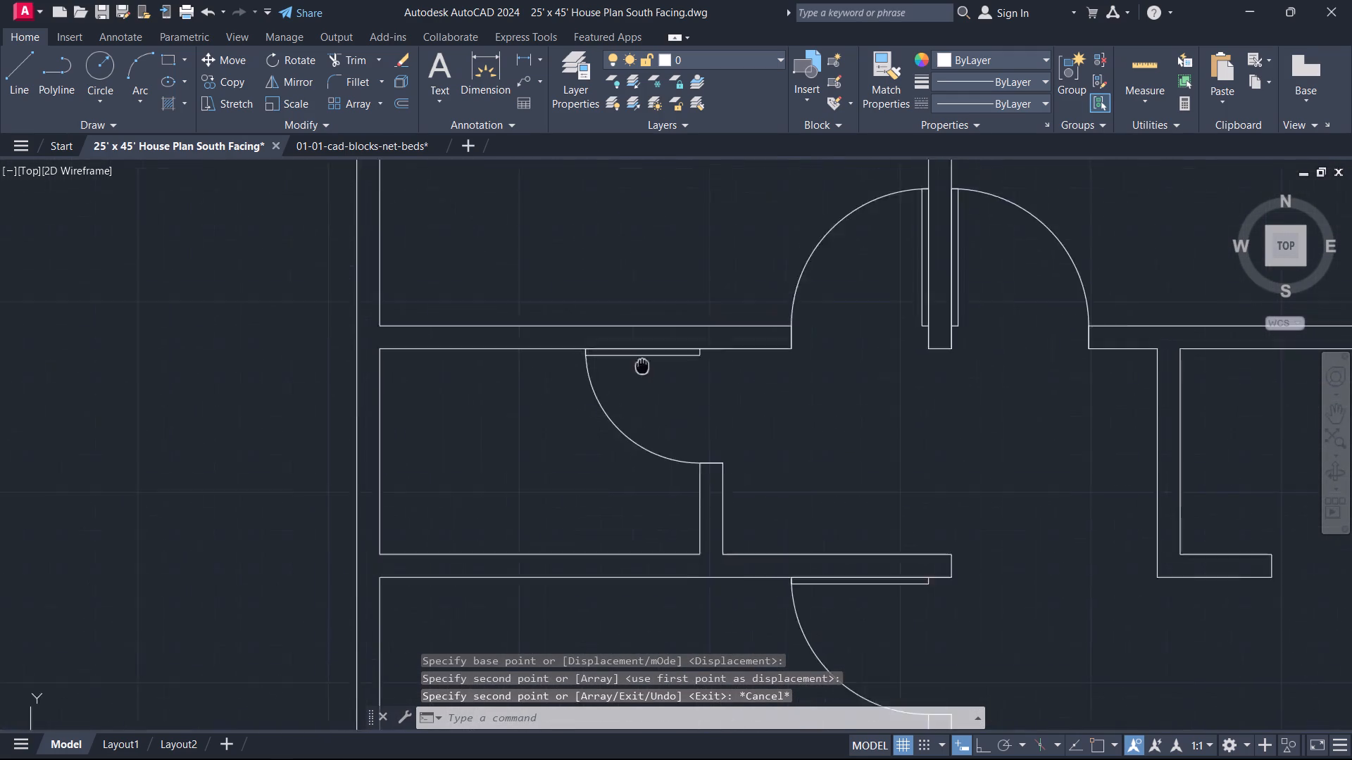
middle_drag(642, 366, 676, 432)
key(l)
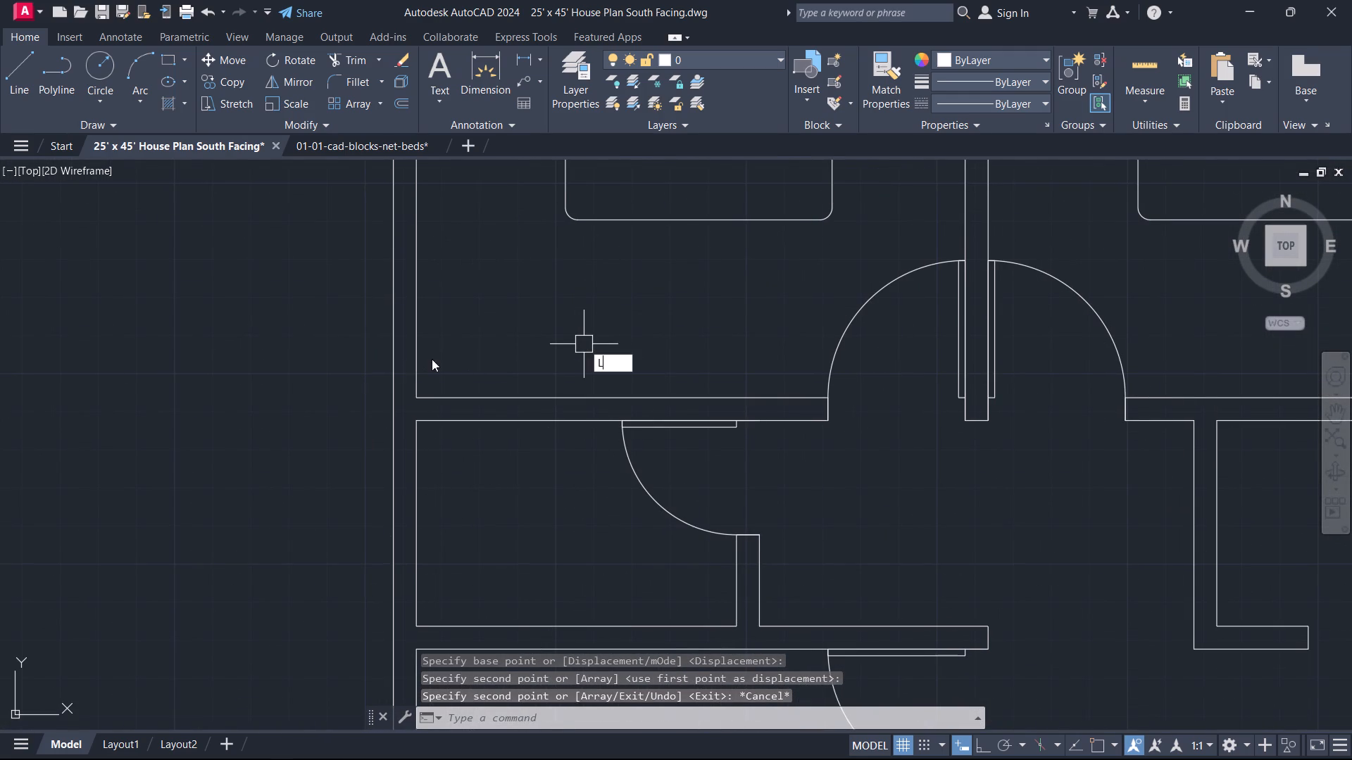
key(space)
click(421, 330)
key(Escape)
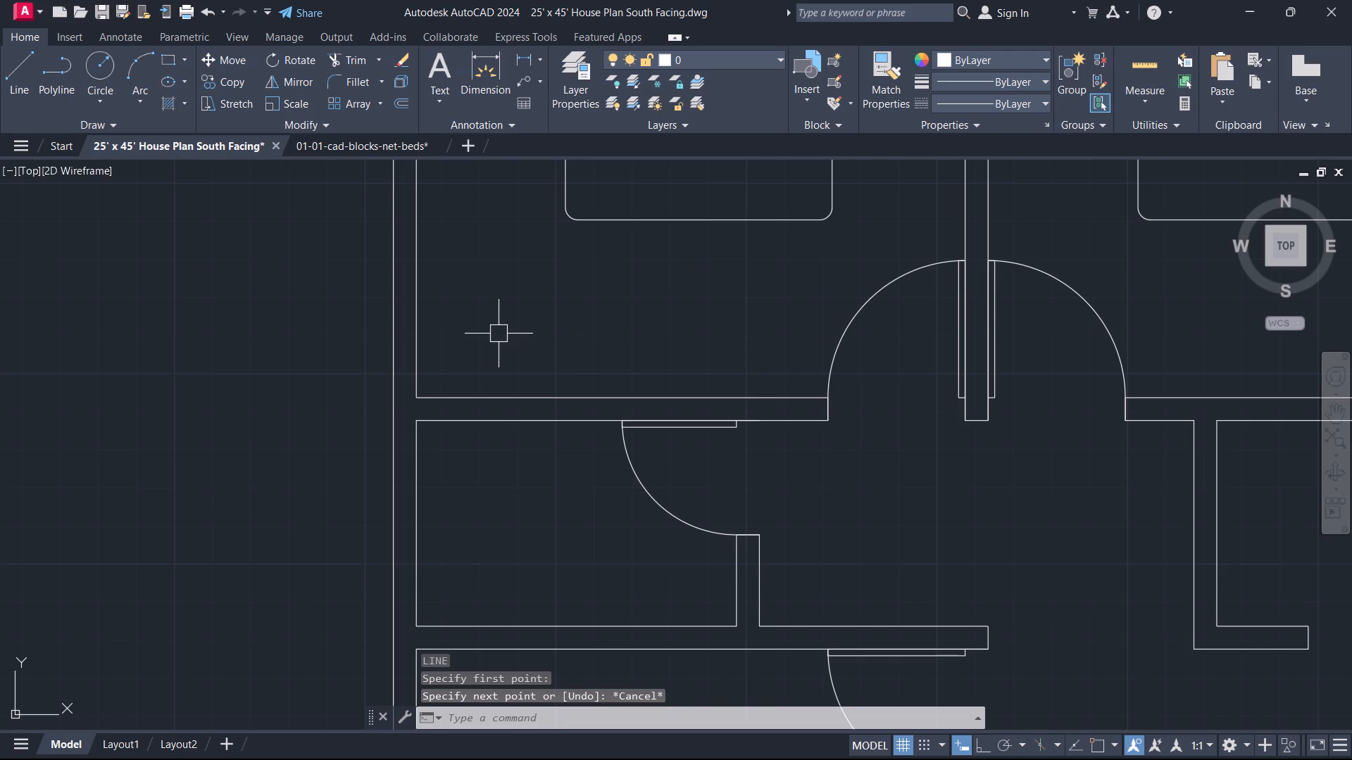
With ortho and object snap on, outline a wardrobe in the northwest bedroom's southwest corner, from the west wall to the south wall.
key(F3)
key(F8)
key(space)
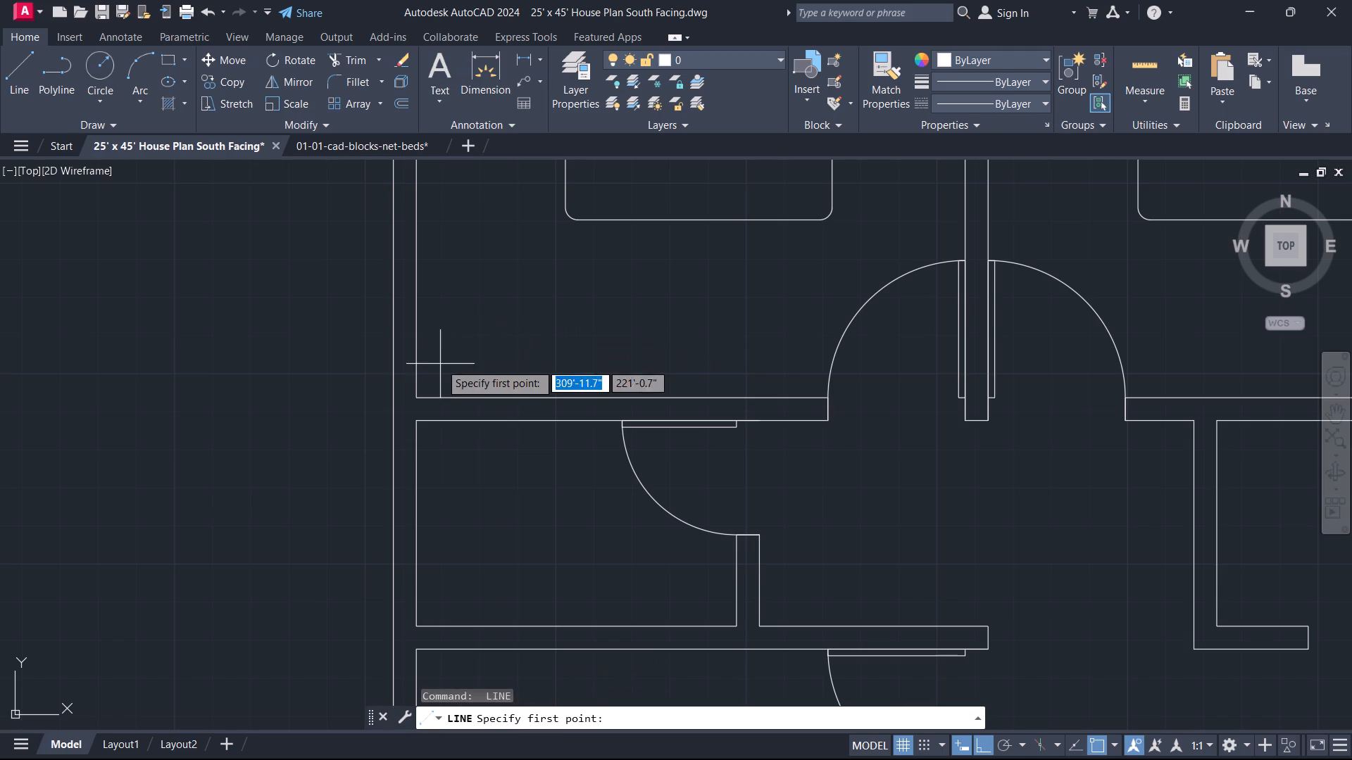
drag(415, 342, 425, 341)
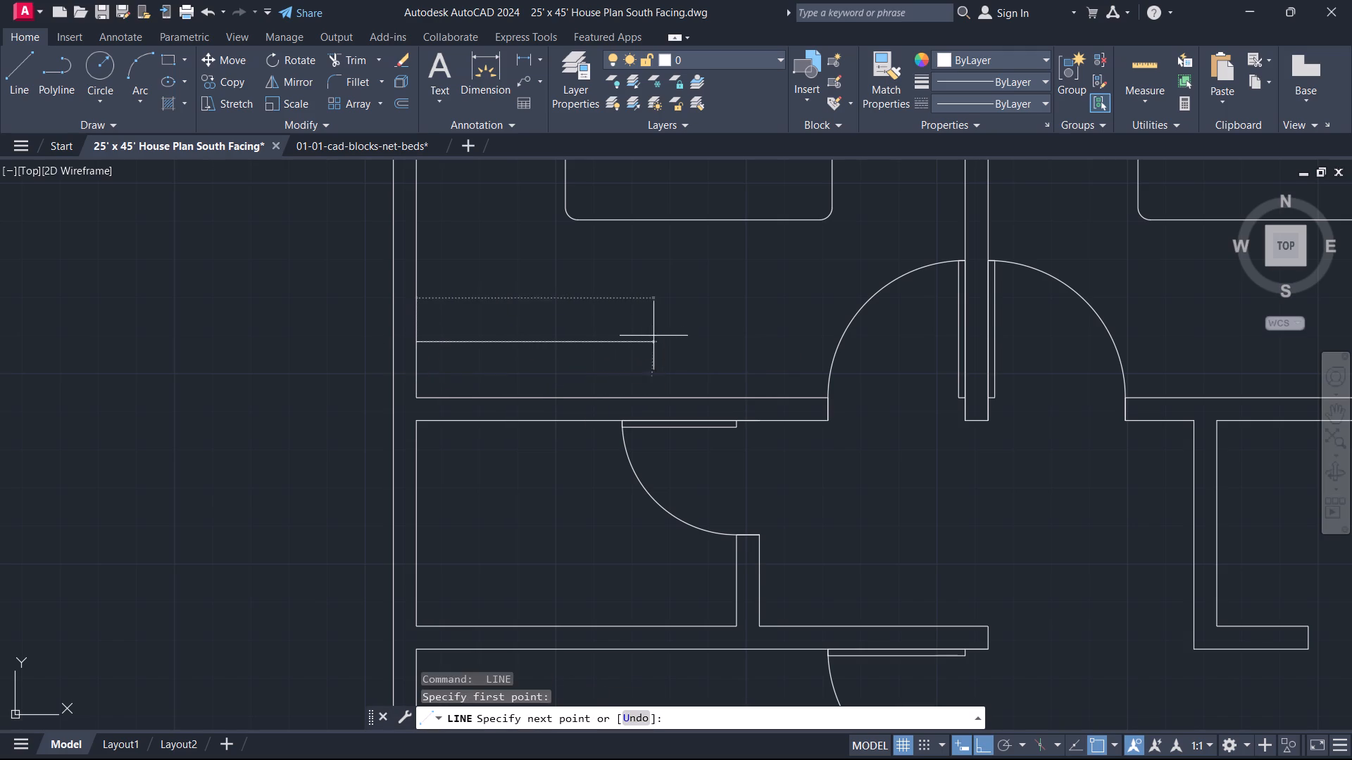
click(653, 336)
click(652, 395)
key(Escape)
Draw the hanging rail as a horizontal line through the middle of the wardrobe, from its east side to the west wall.
key(l)
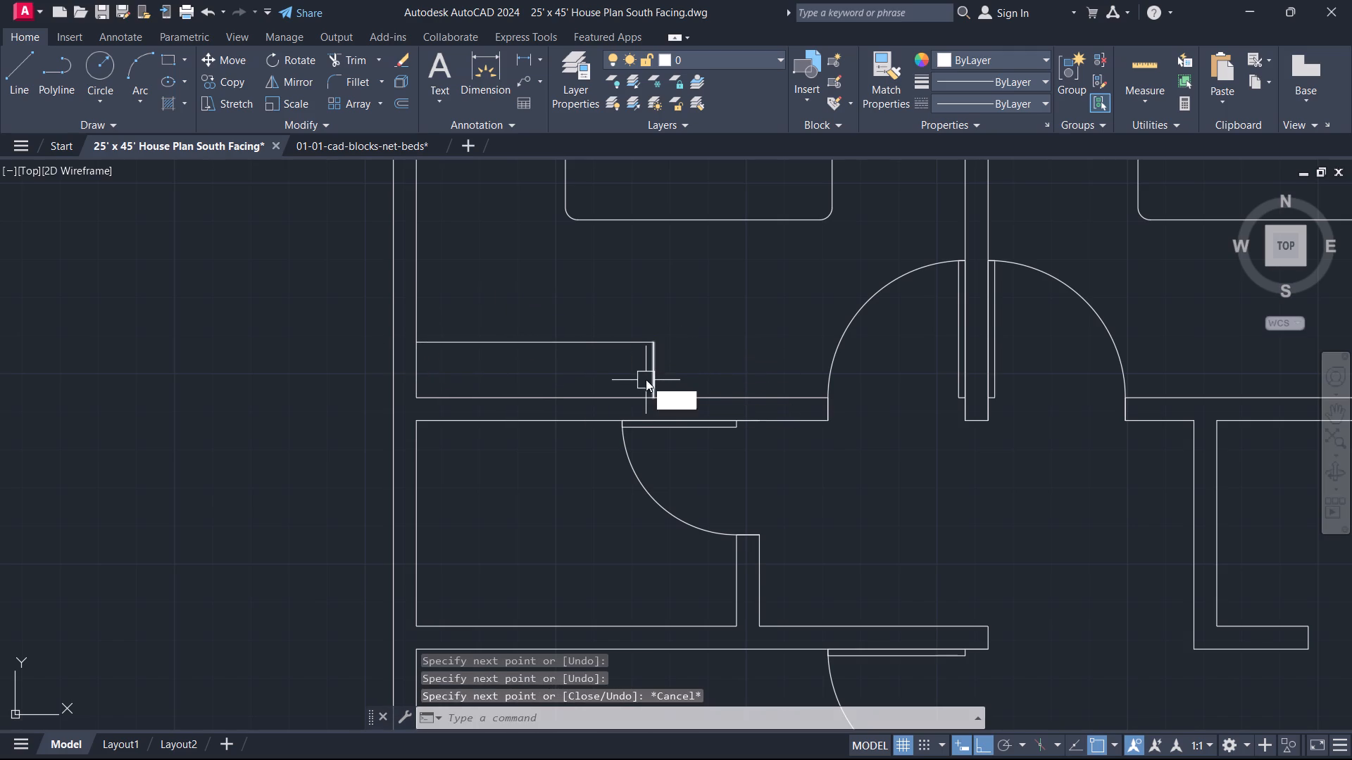
key(space)
click(651, 374)
click(418, 372)
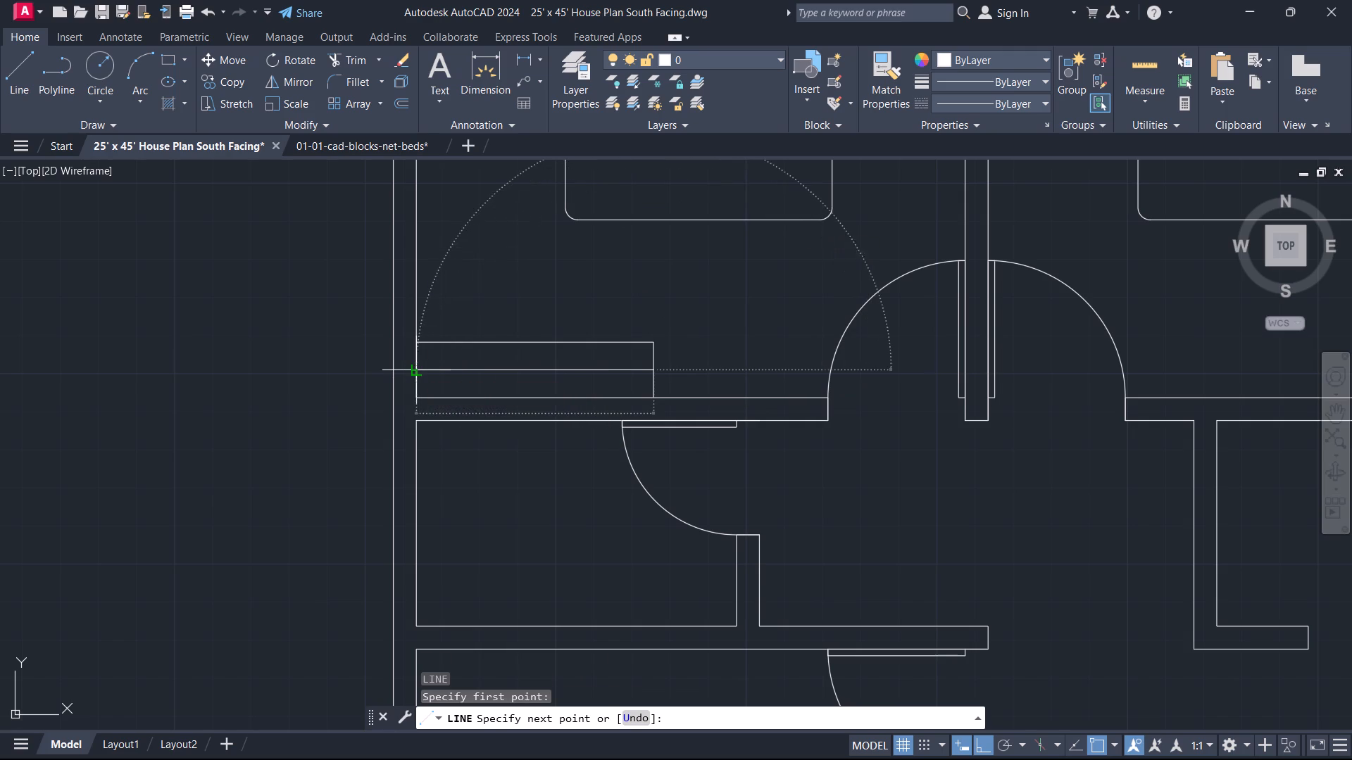
key(Escape)
Draw a short vertical hanger line crossing the rail near the wardrobe's east end.
key(l)
key(space)
scroll(579, 381, up, 3)
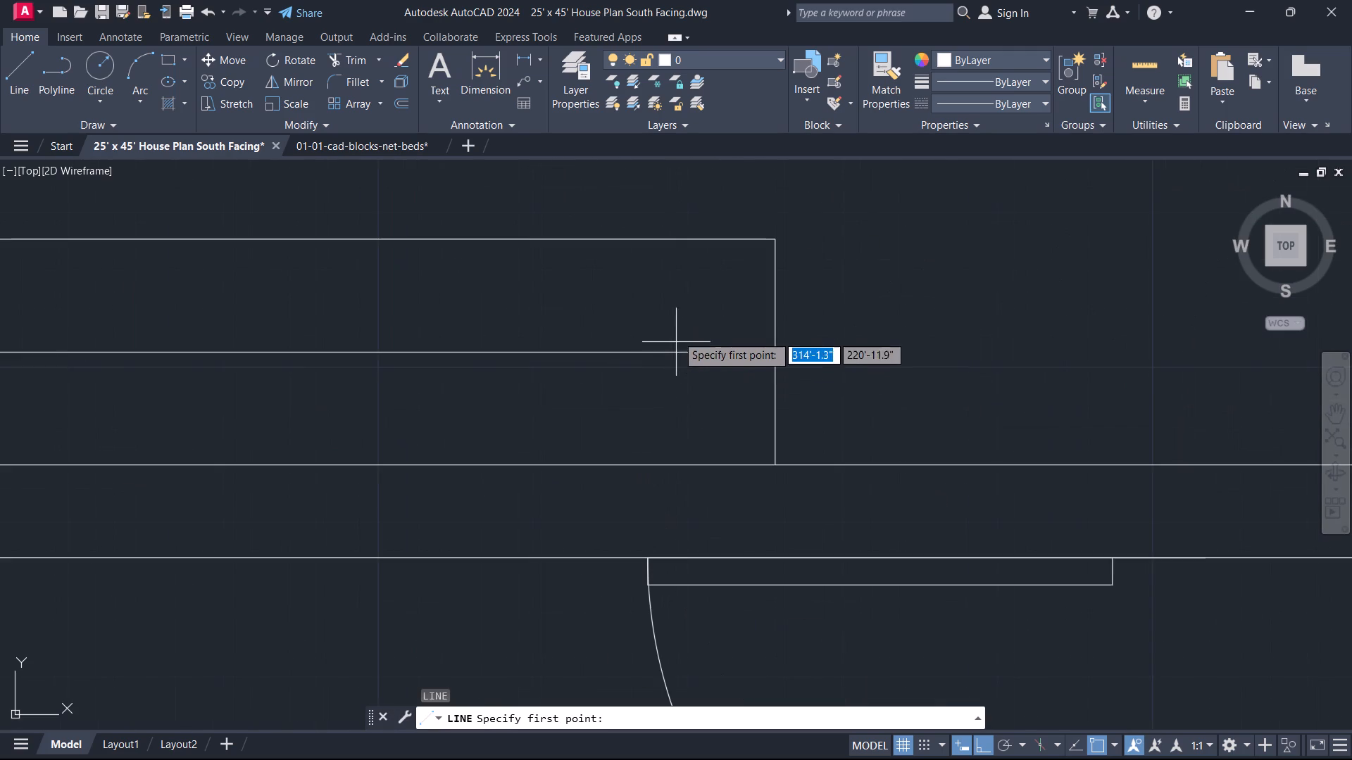
drag(689, 305, 690, 312)
click(689, 405)
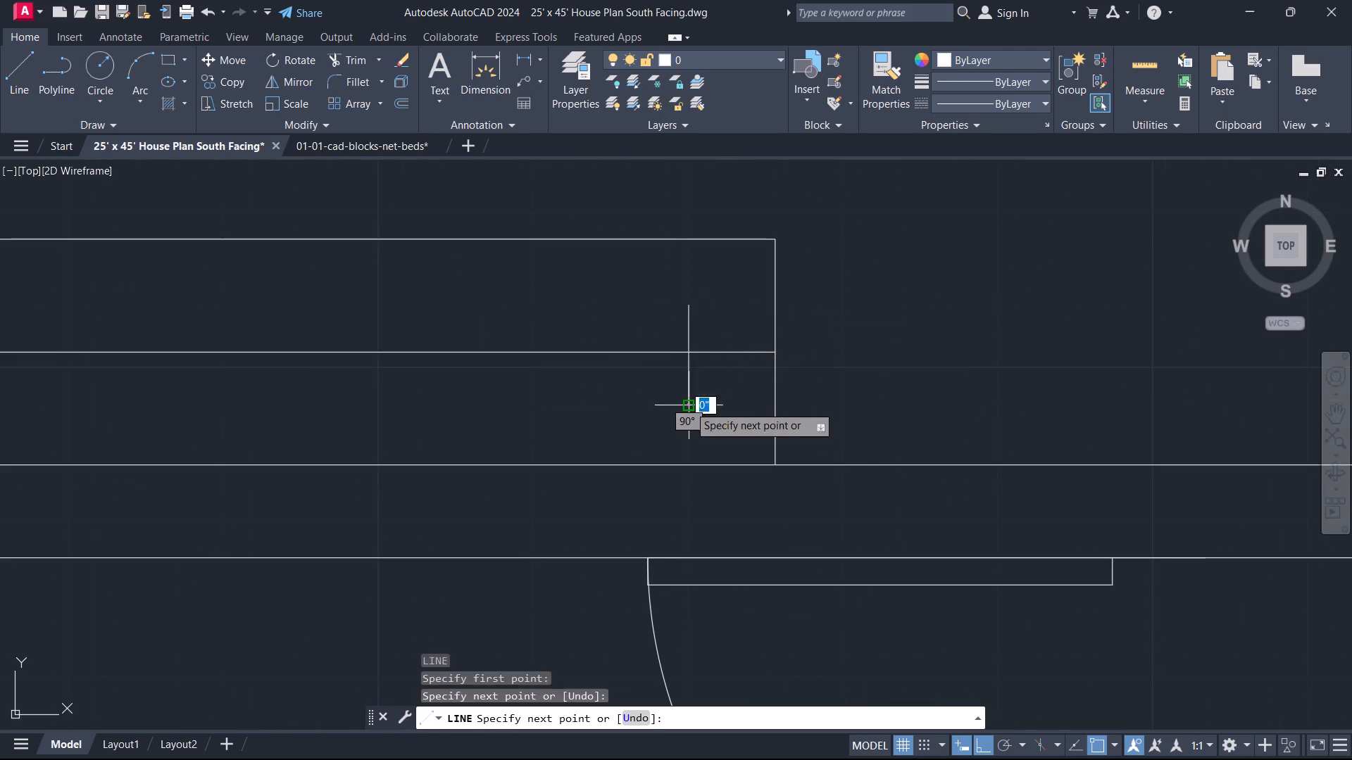
key(Escape)
Copy the hanger line westward along the rail as an array of 10 items spaced about 5.3" apart.
scroll(690, 404, up, 3)
click(704, 385)
click(642, 358)
text(CO)
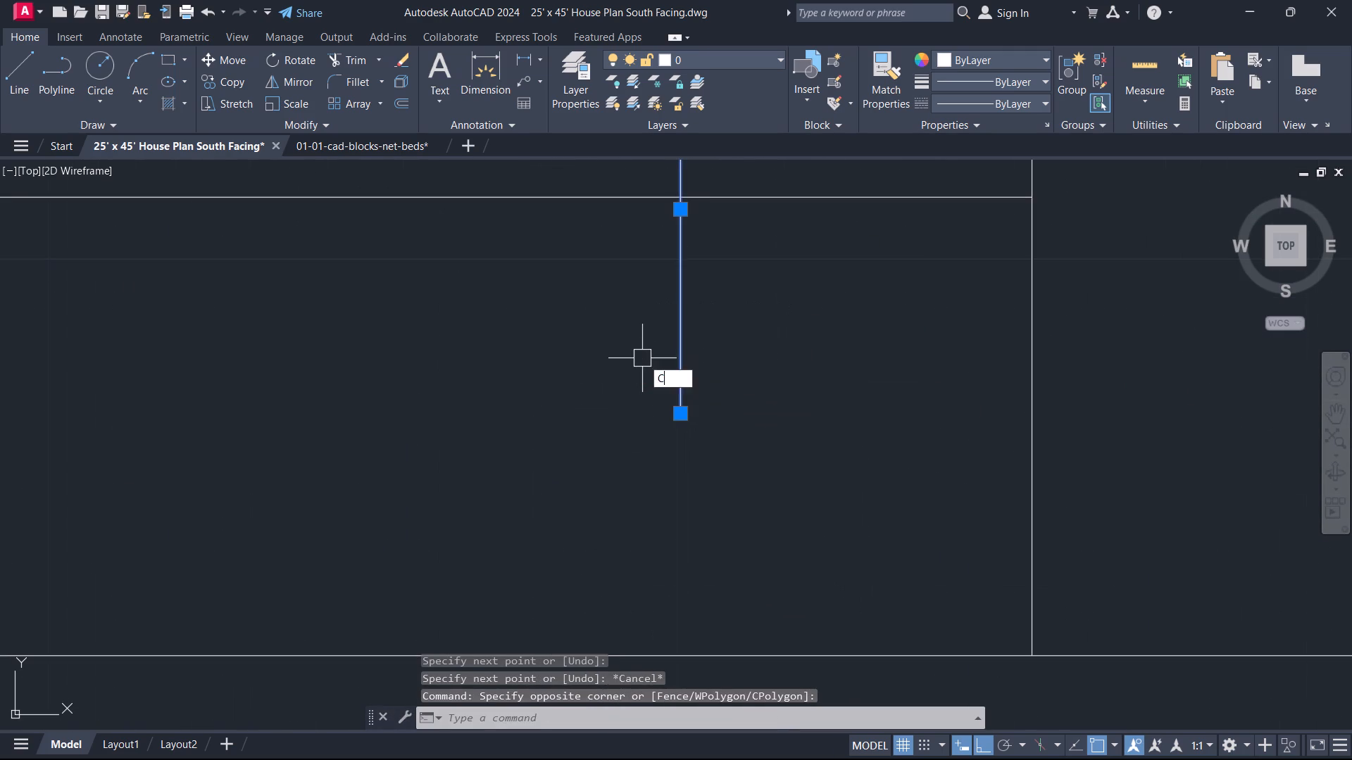
key(space)
click(647, 366)
text(A 10)
key(Return)
scroll(700, 255, down, 2)
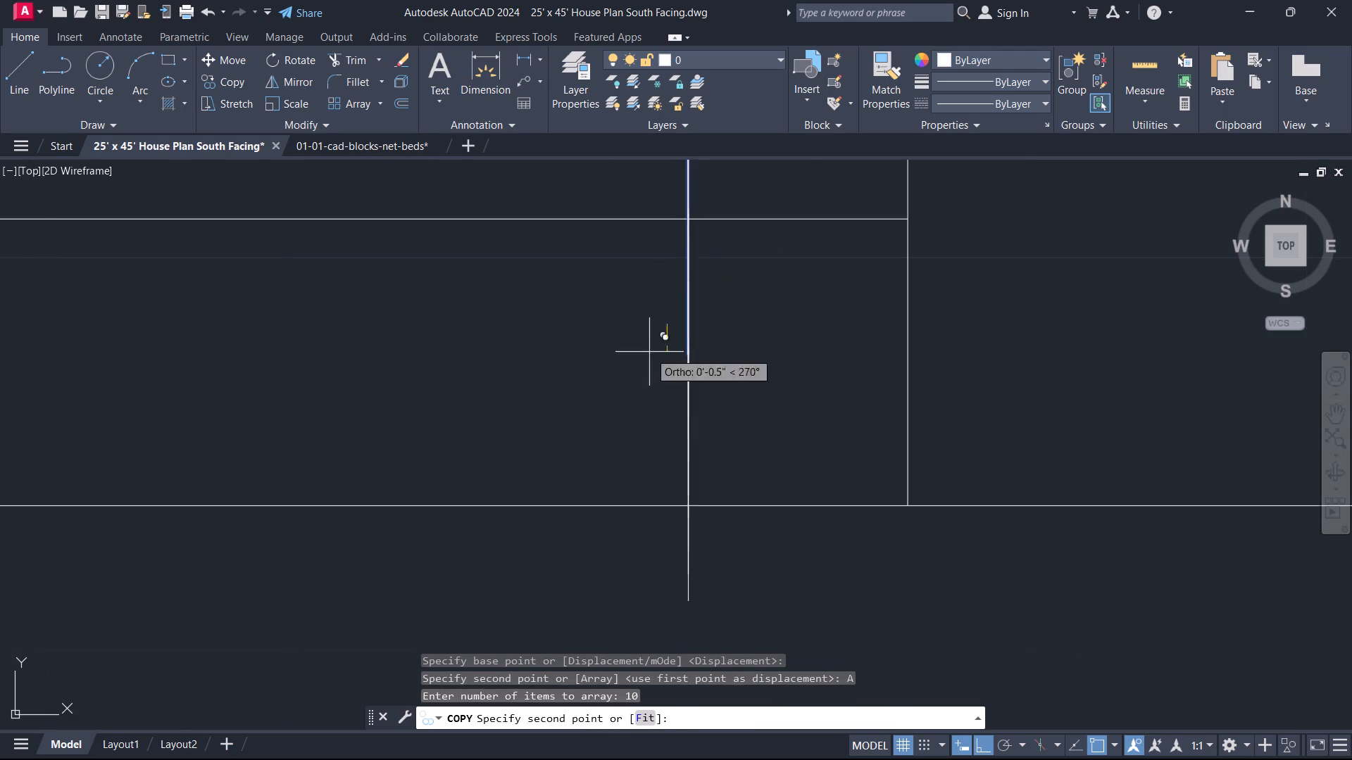
scroll(563, 352, down, 2)
middle_drag(549, 348, 575, 350)
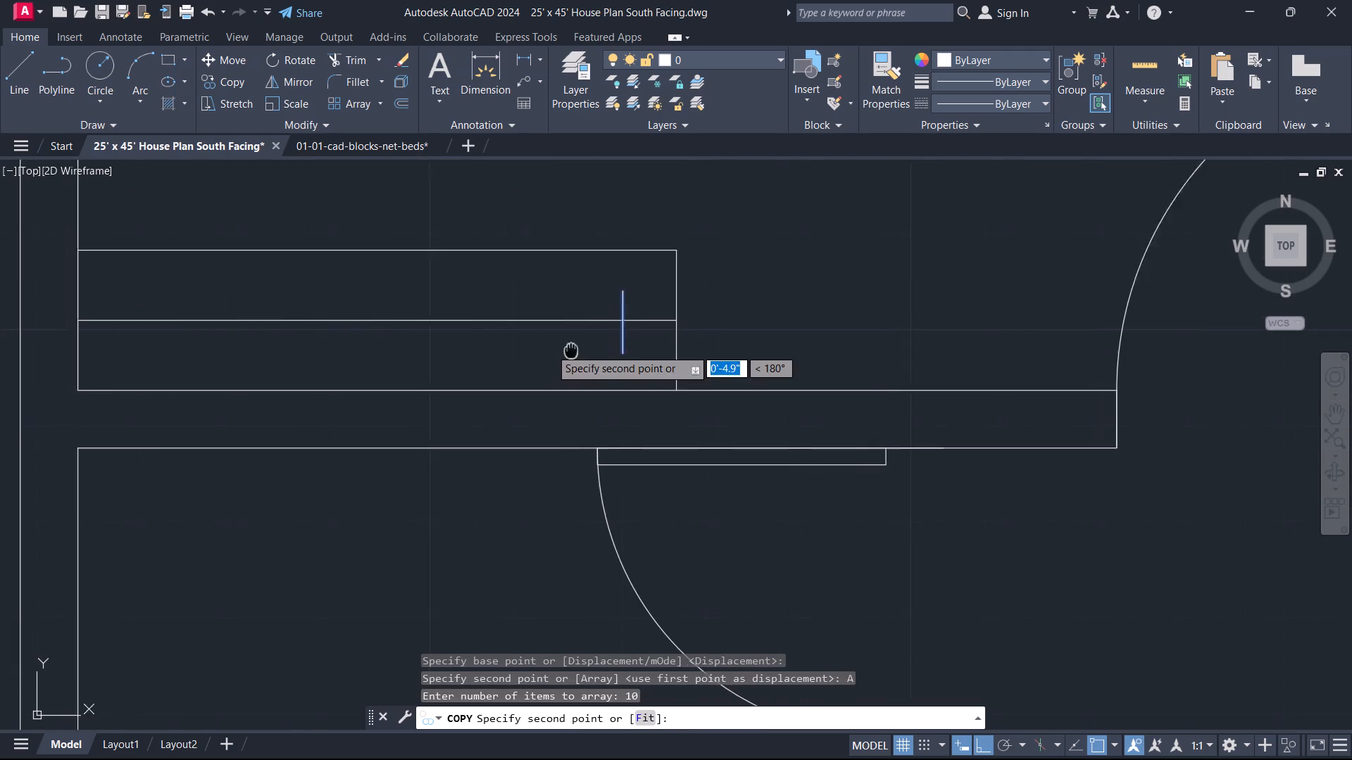
middle_drag(575, 350, 632, 353)
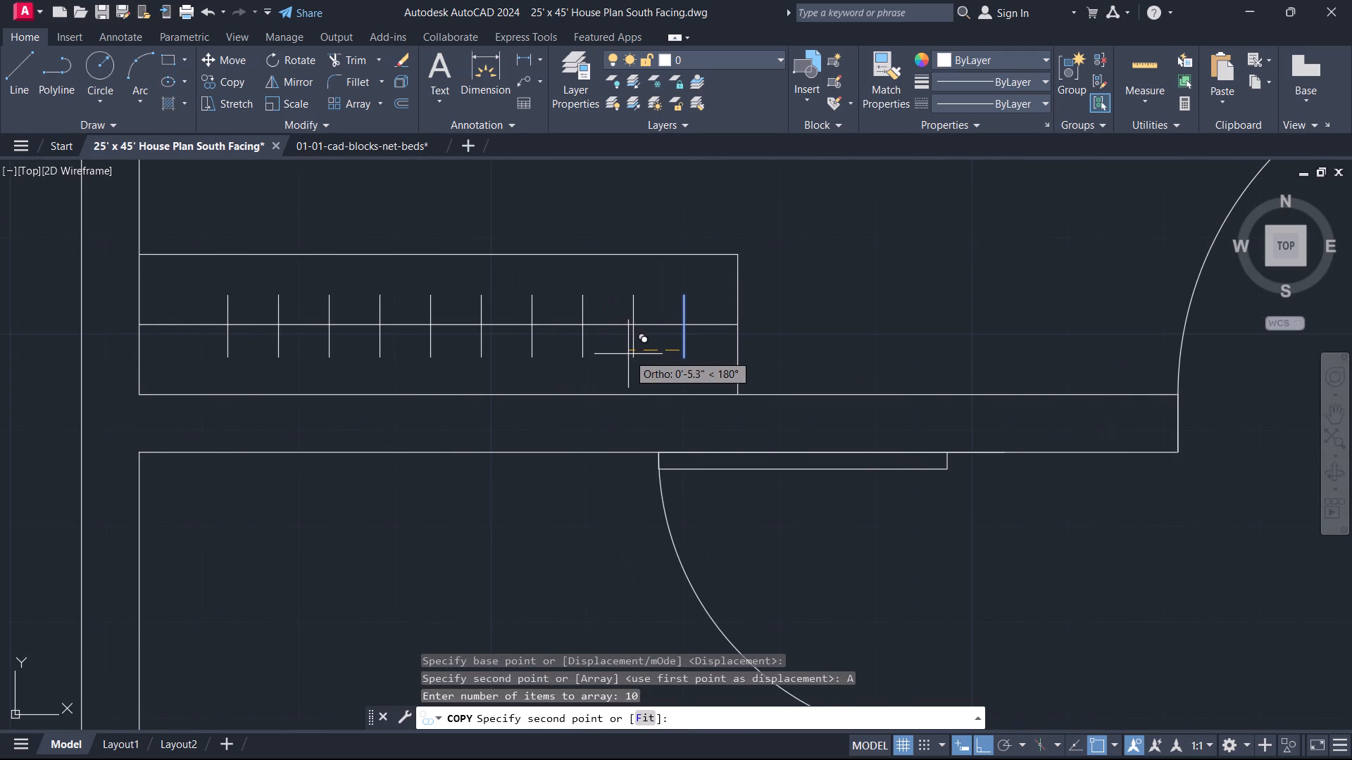
click(626, 355)
key(Escape)
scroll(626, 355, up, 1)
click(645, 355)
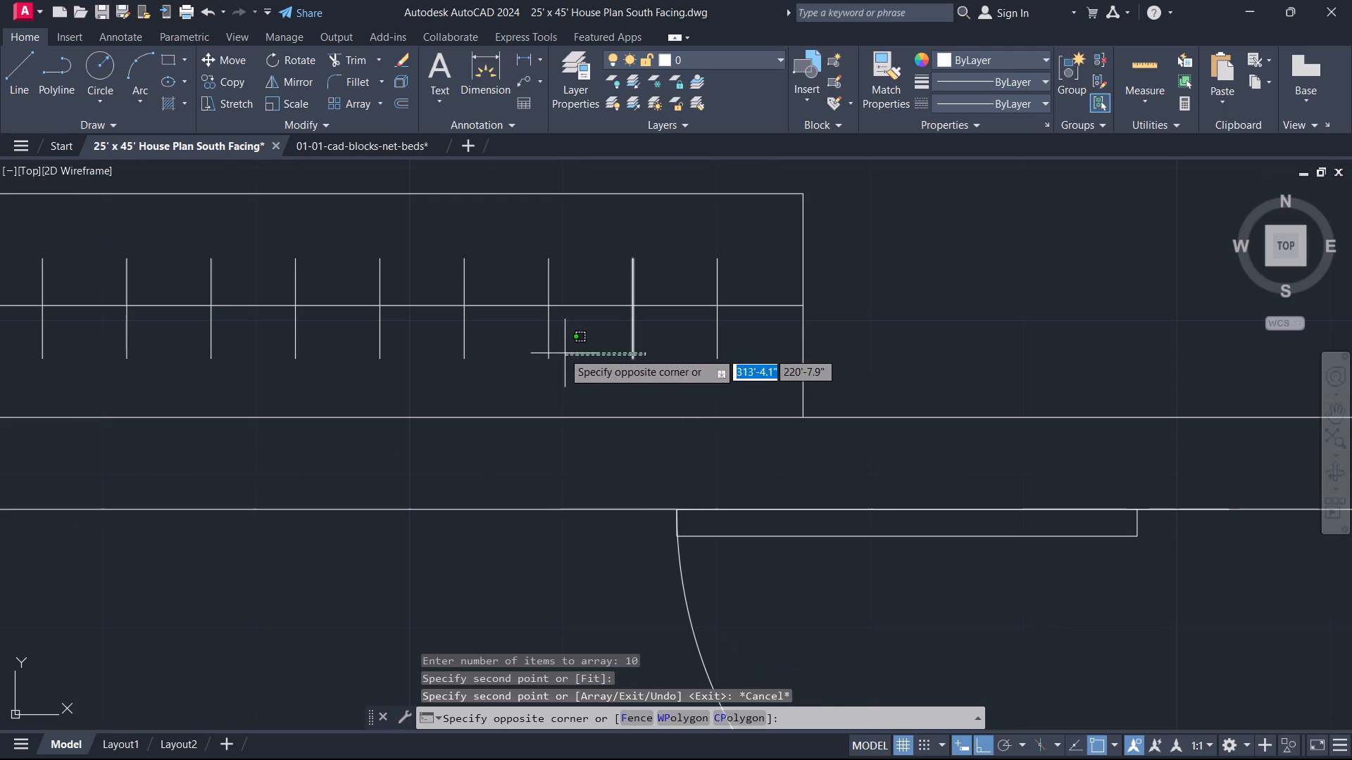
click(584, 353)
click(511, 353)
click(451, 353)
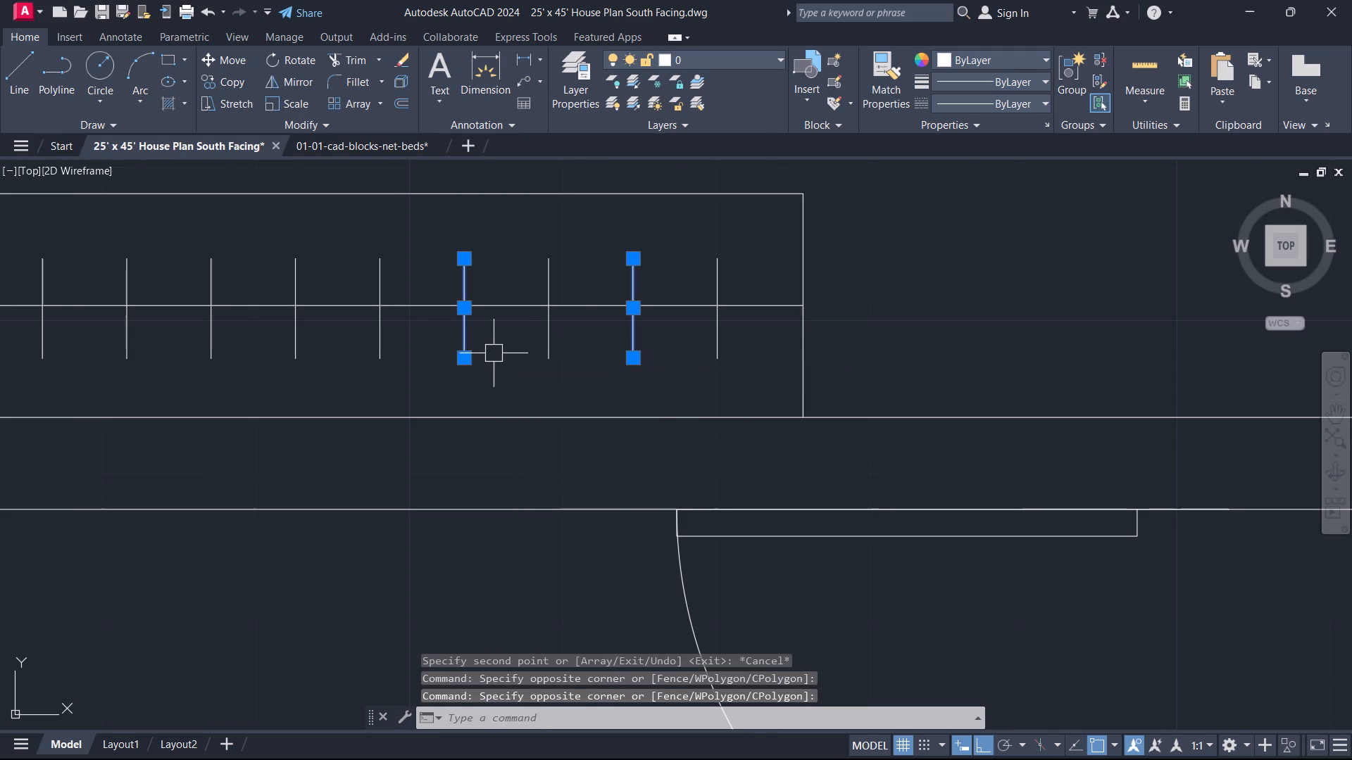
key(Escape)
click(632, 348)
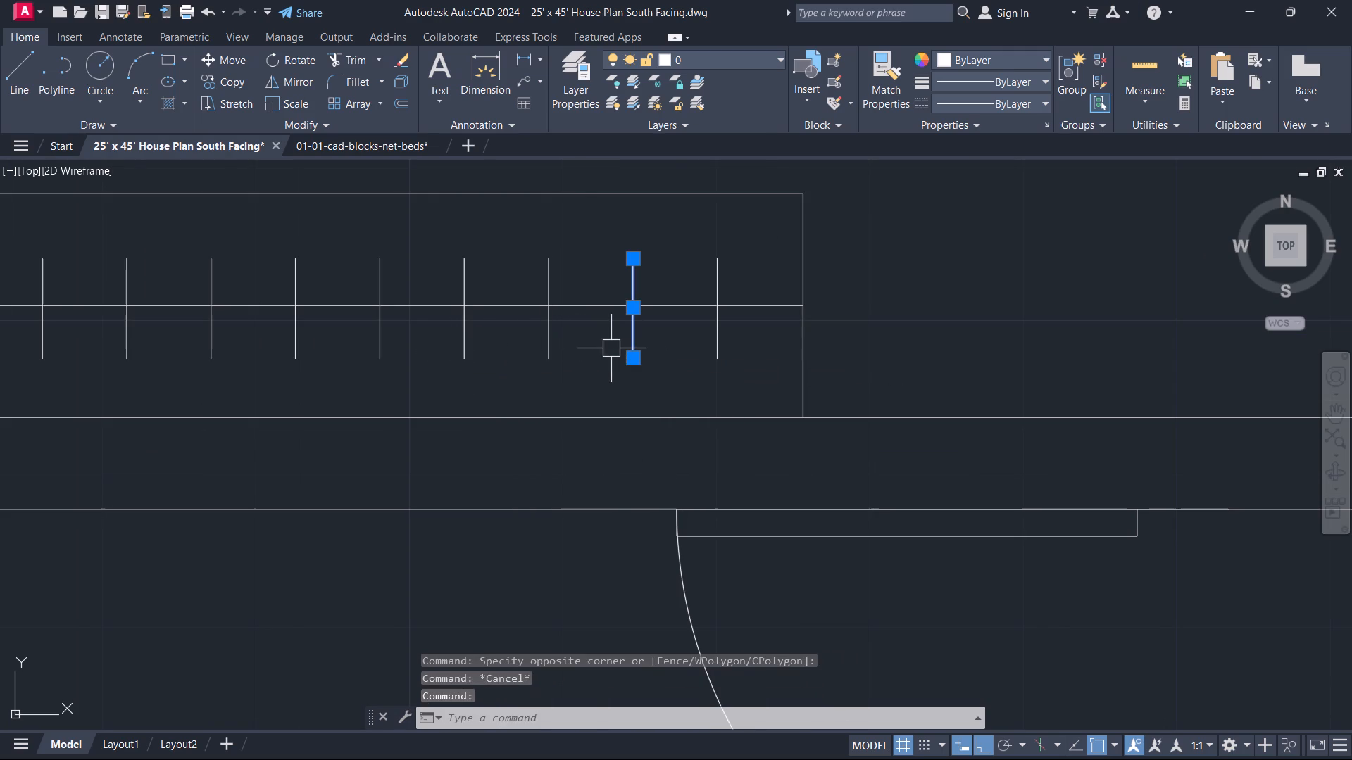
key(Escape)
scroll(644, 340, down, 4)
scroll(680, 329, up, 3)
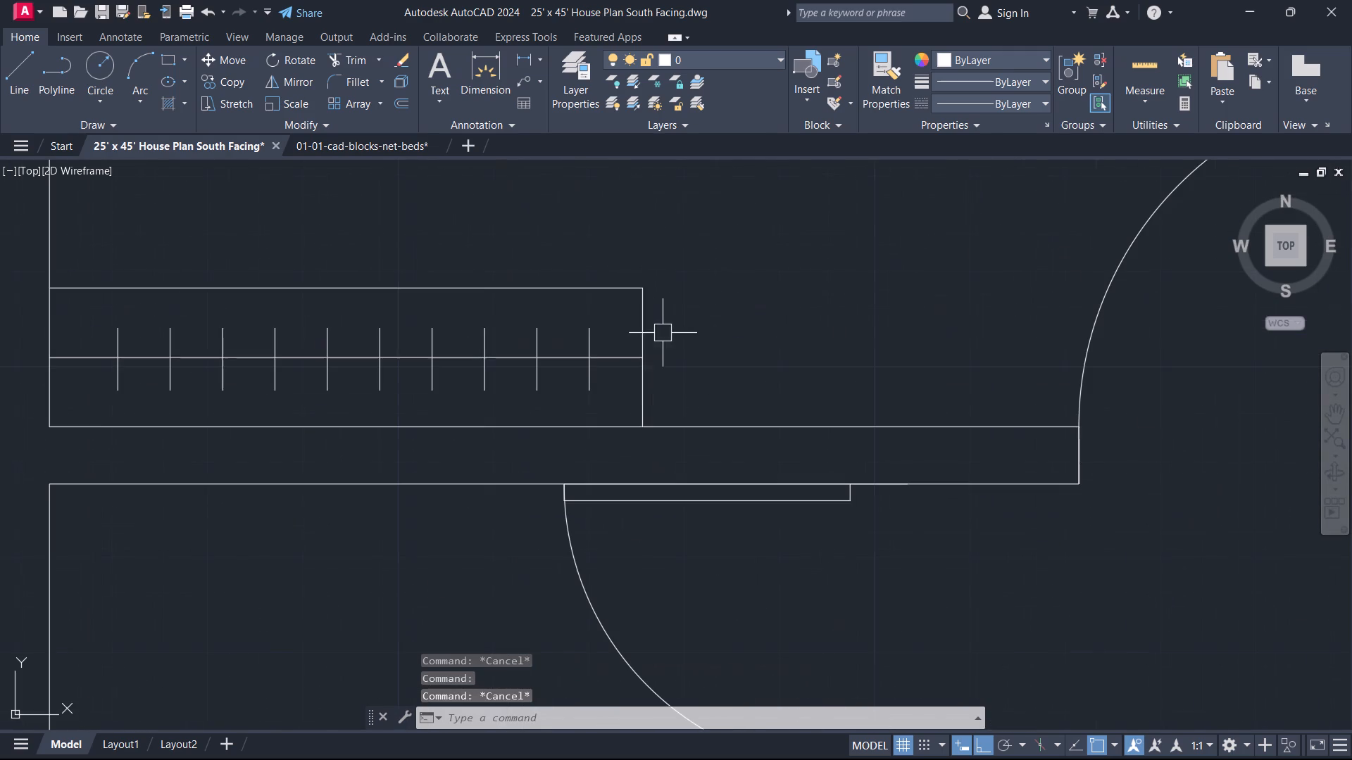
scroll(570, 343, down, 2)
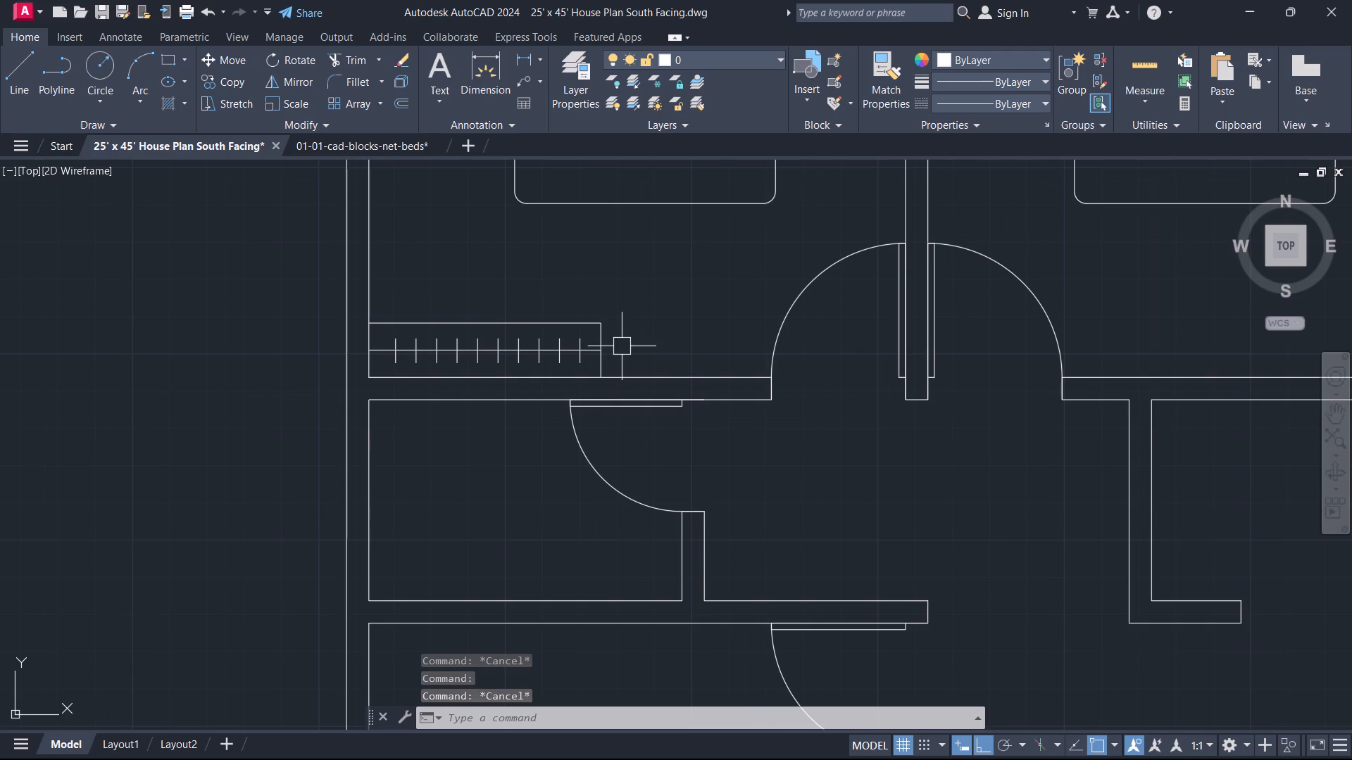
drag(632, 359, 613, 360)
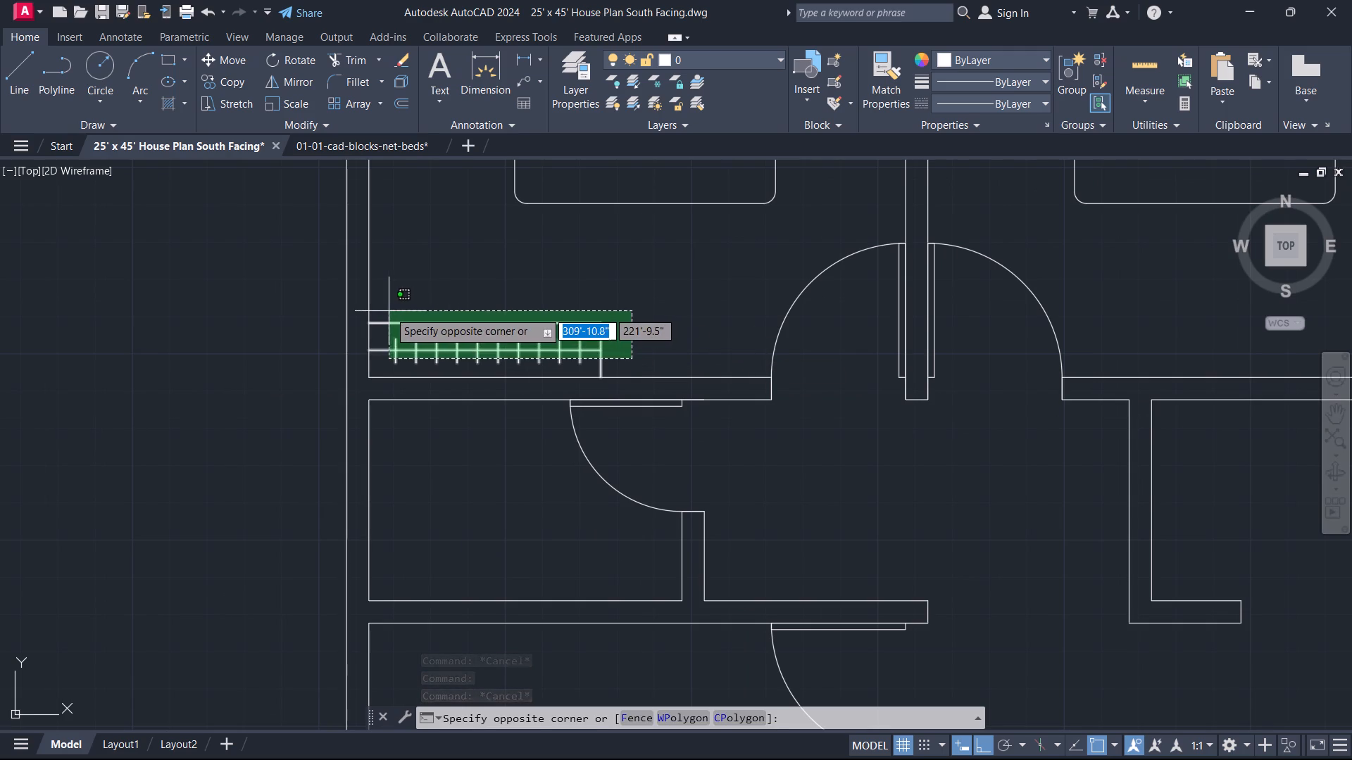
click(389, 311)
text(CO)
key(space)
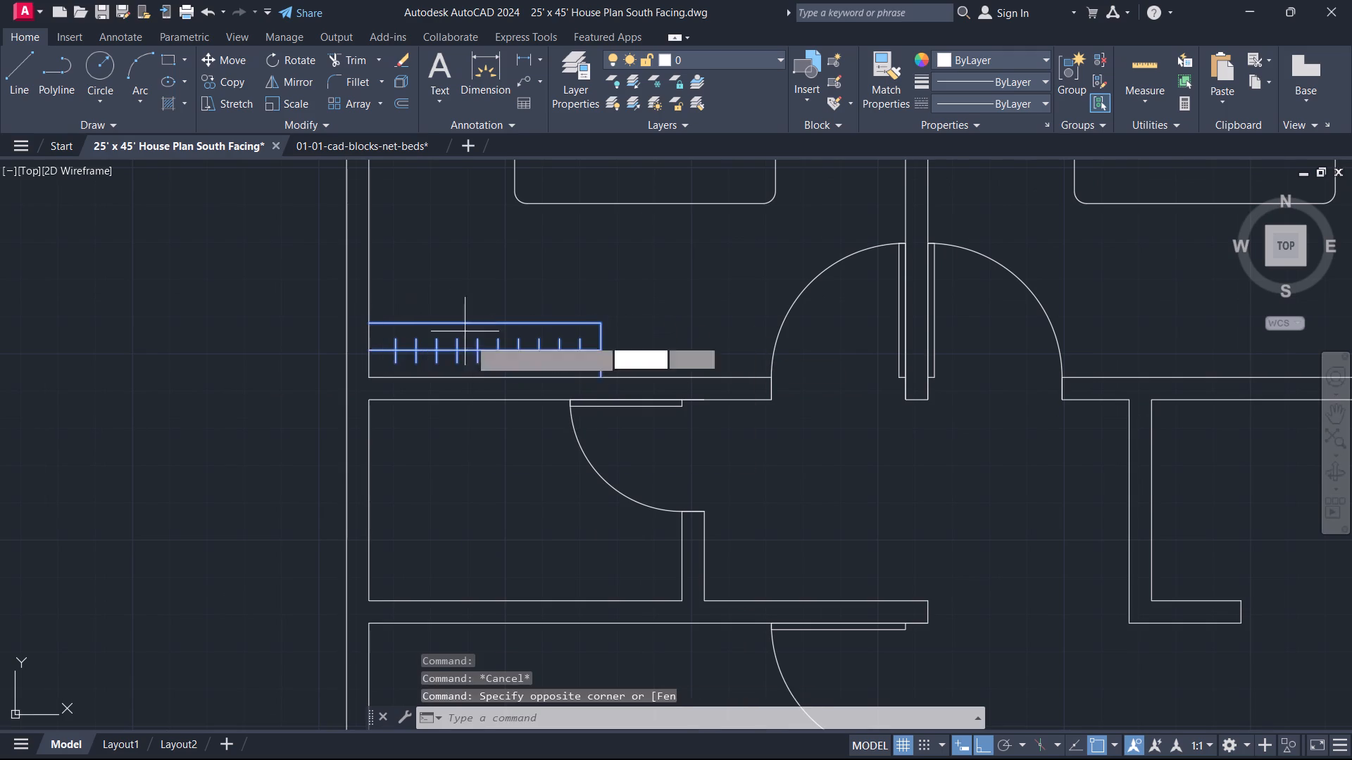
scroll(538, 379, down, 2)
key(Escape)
Mirror the wardrobe with its rail and hangers about the wall between the two north bedrooms, keeping the original.
scroll(569, 373, up, 1)
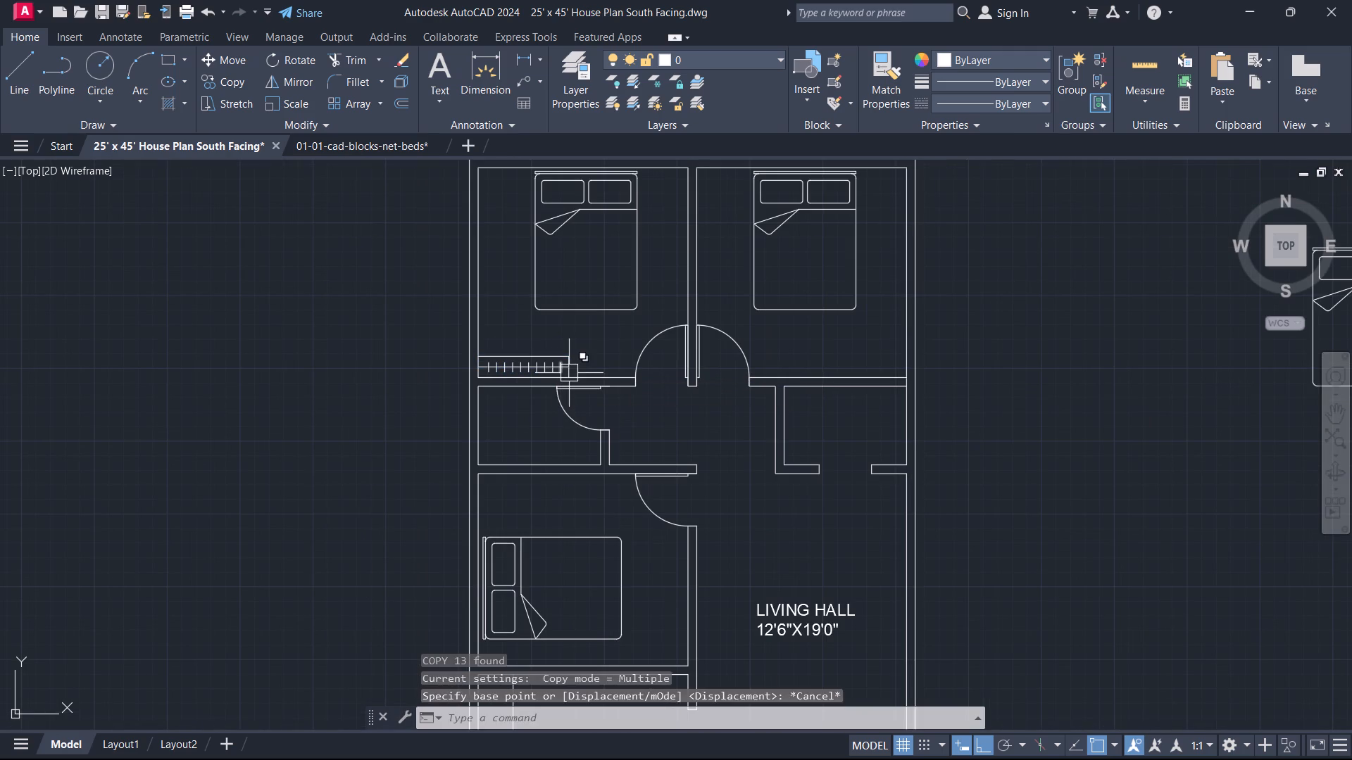
middle_drag(569, 373, 585, 406)
scroll(585, 406, up, 2)
click(589, 401)
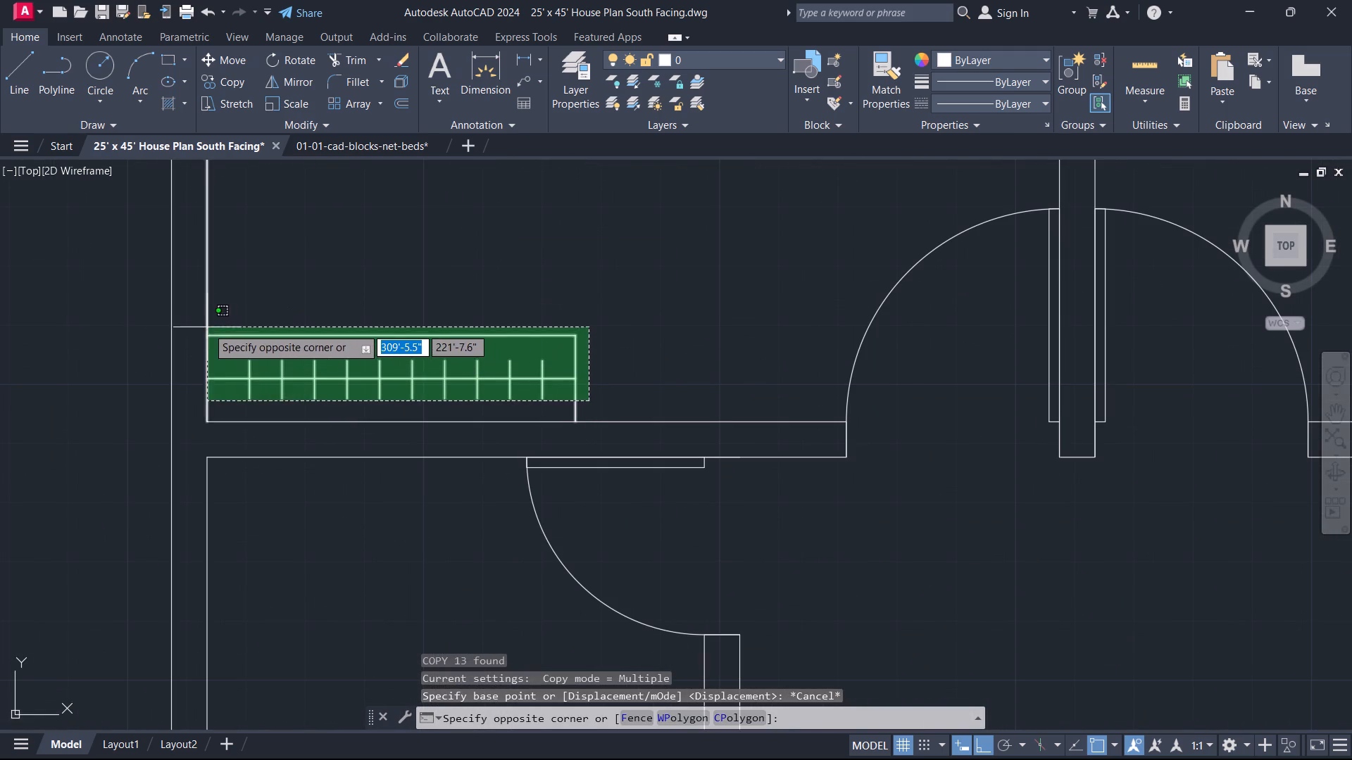
click(223, 324)
text(MI)
key(space)
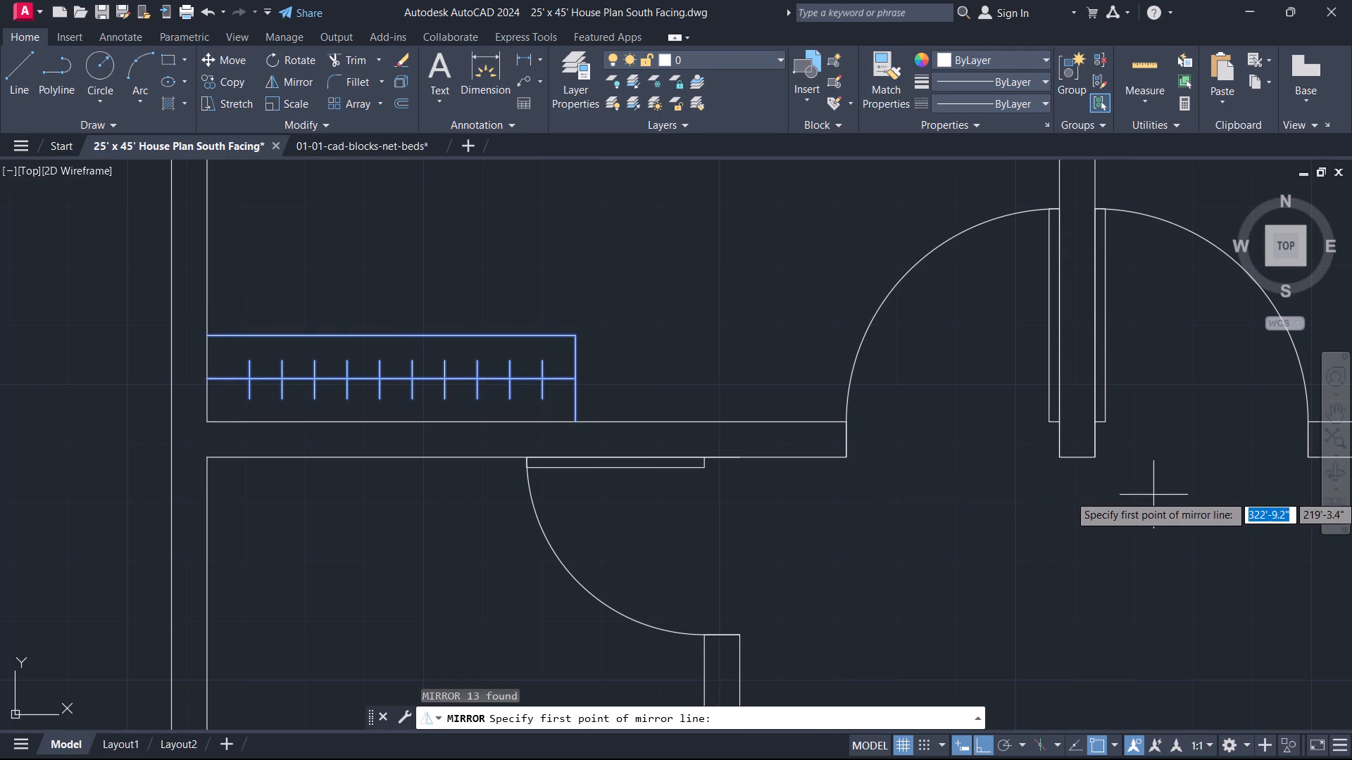
click(1072, 460)
click(1077, 424)
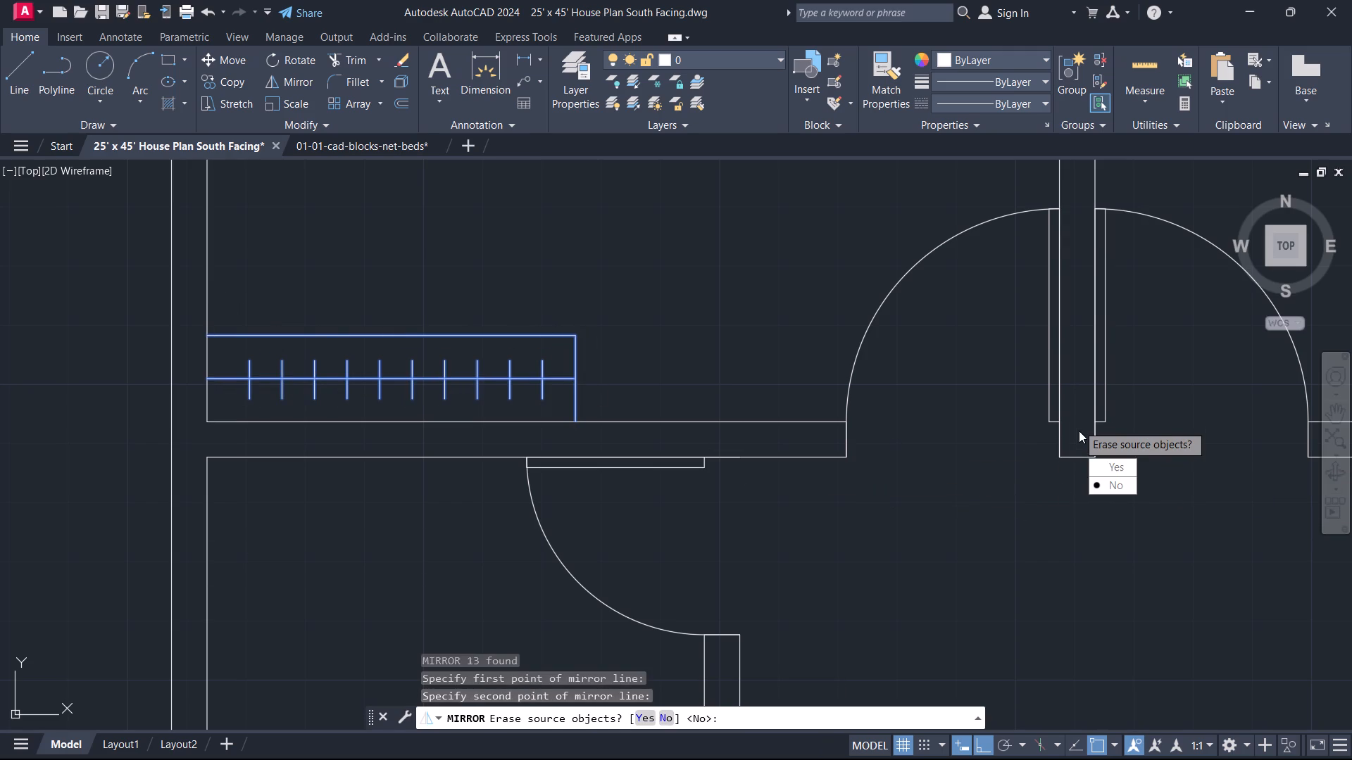
drag(1100, 487, 1077, 424)
key(Escape)
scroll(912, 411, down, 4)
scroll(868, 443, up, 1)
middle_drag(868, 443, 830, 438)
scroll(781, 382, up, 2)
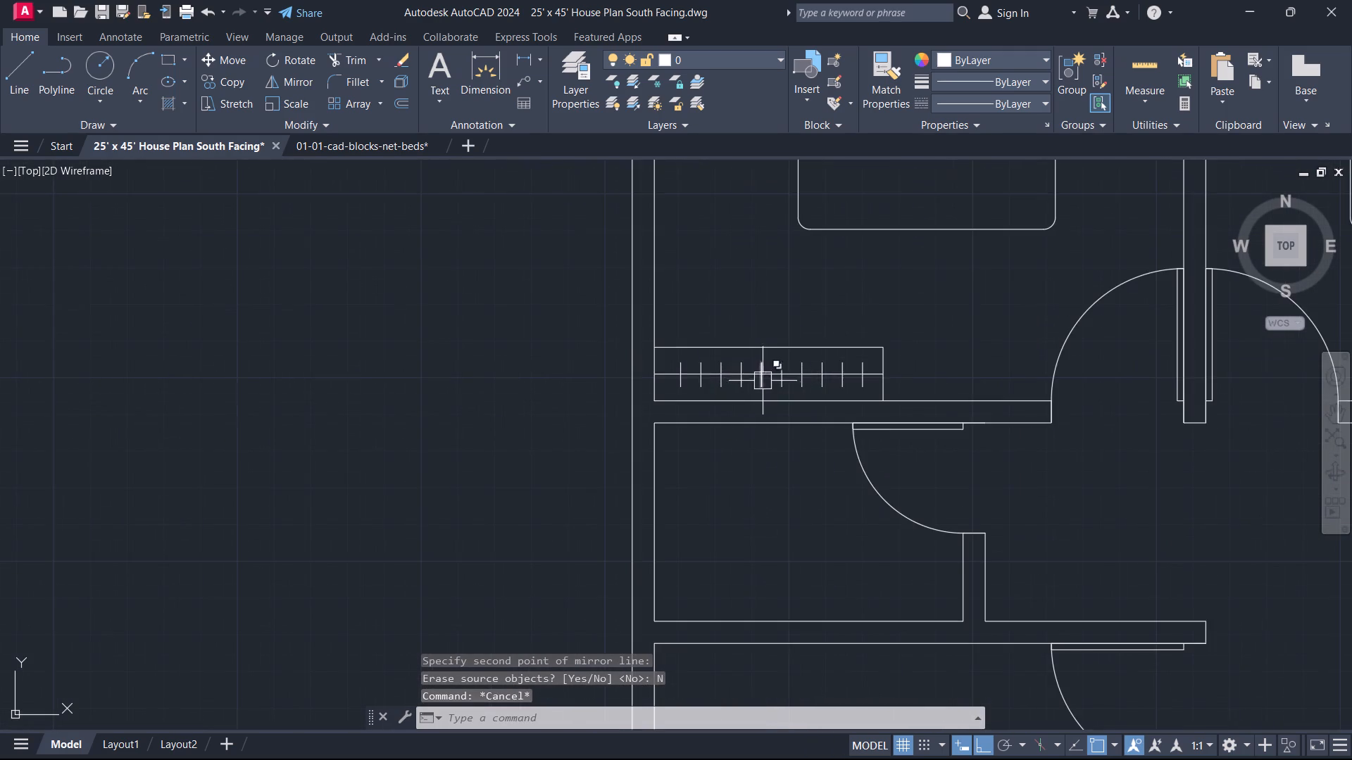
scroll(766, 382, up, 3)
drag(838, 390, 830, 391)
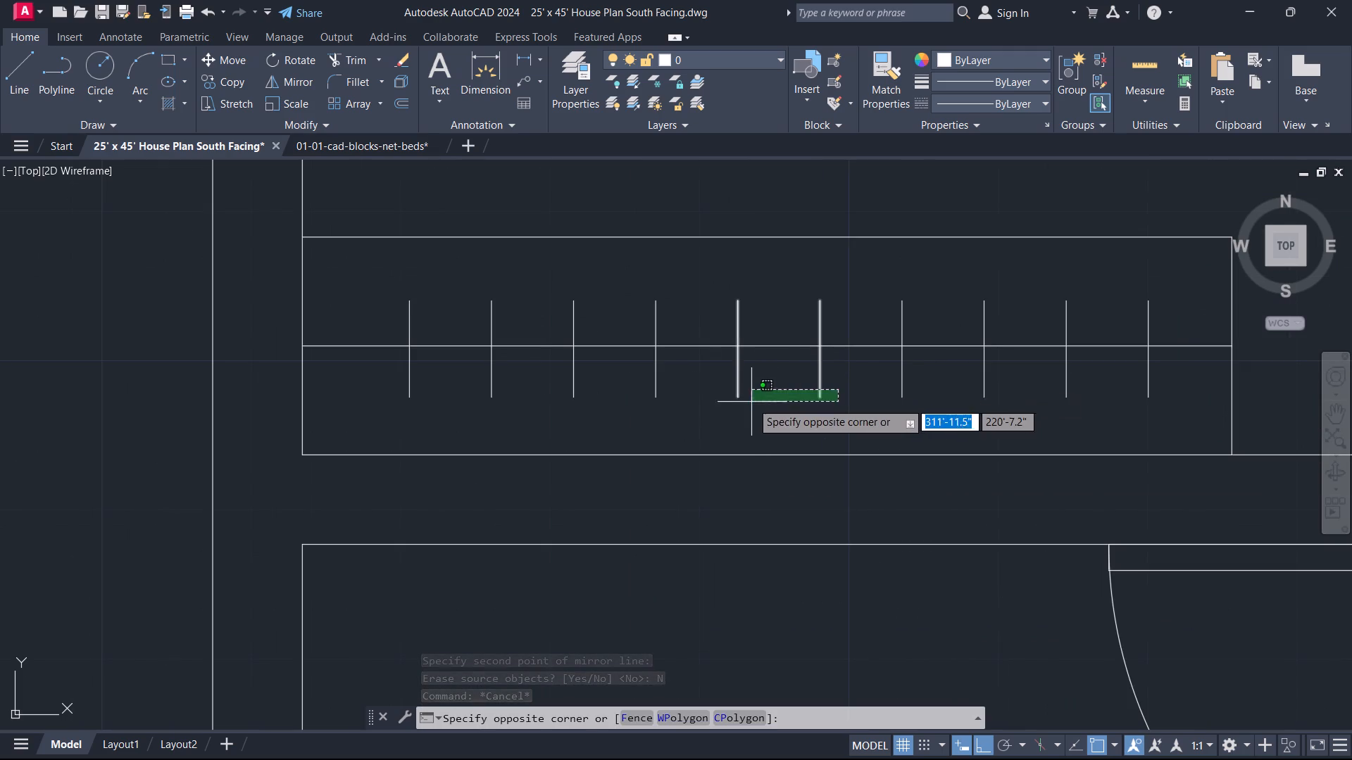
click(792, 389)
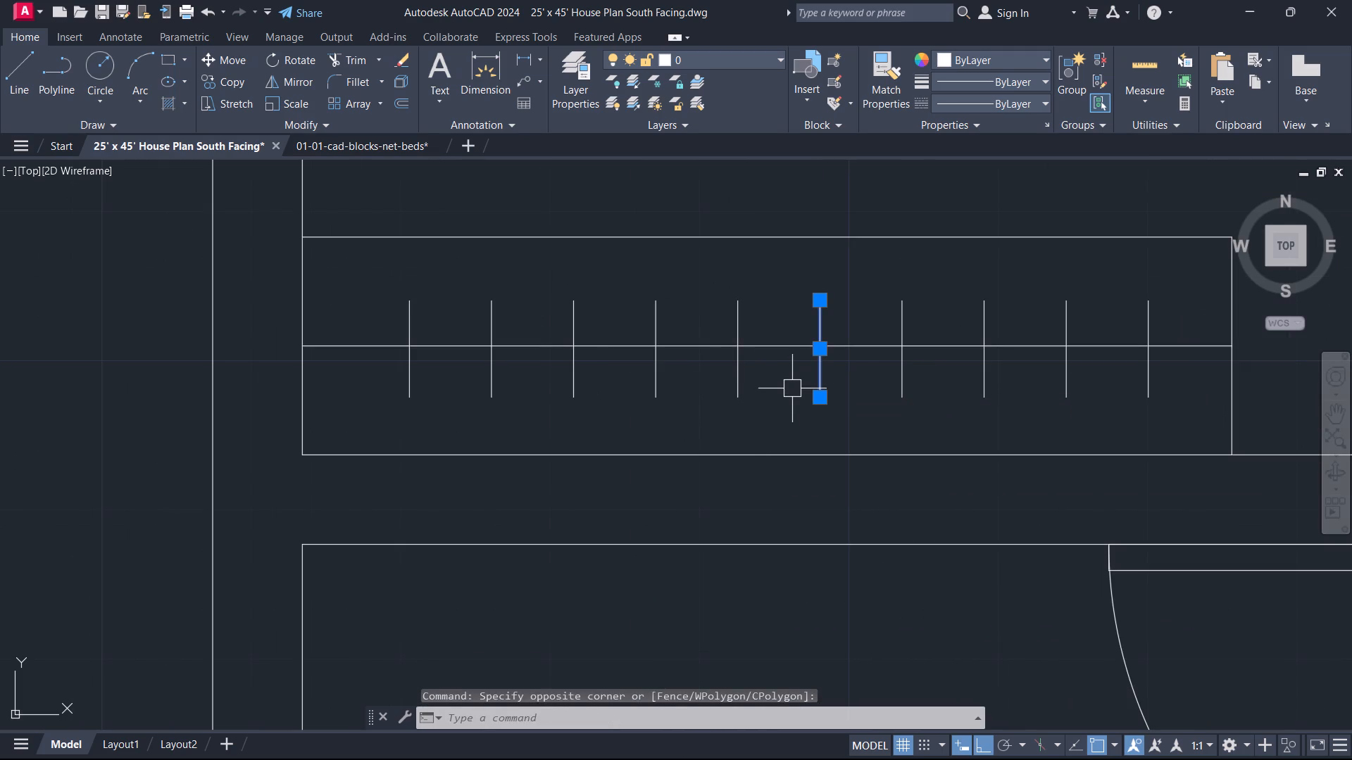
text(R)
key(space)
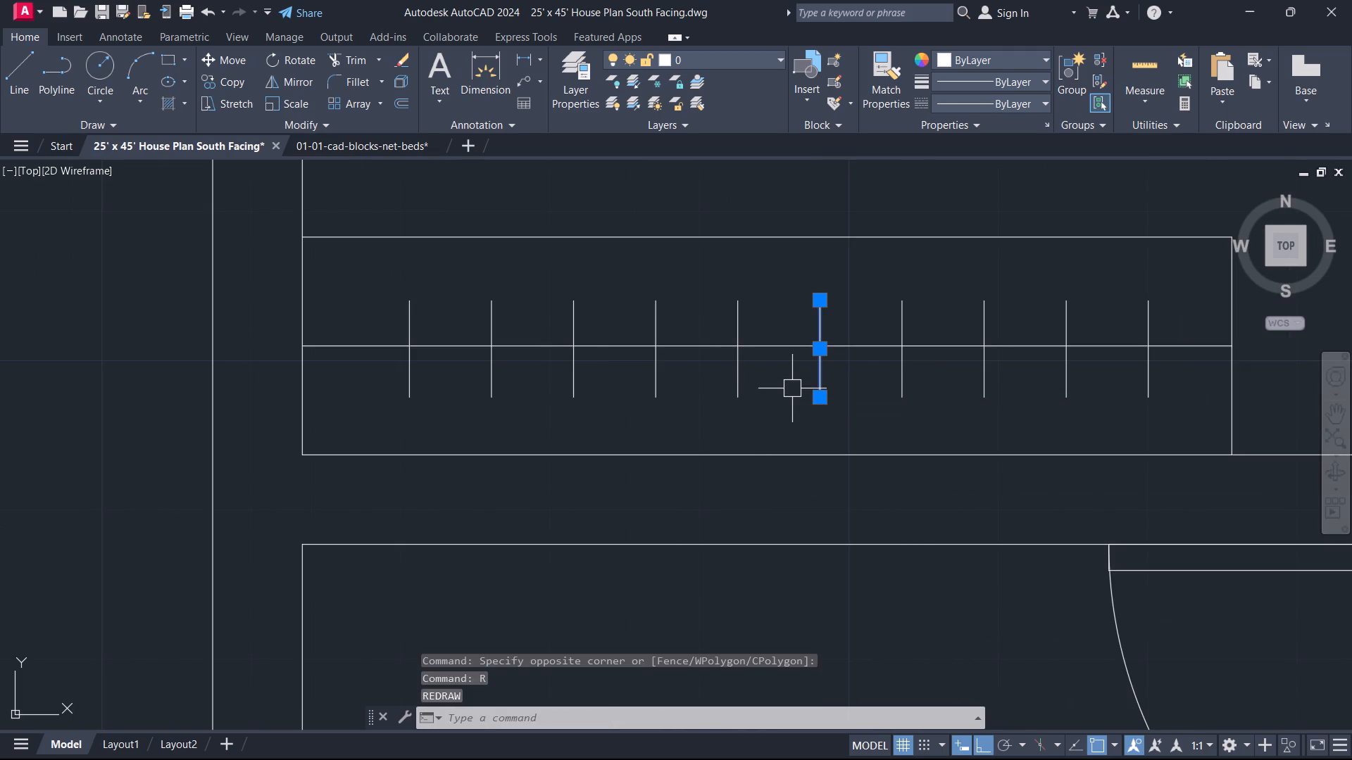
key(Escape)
With ortho off, rotate the sixth hanger line from the west in the northwest wardrobe about its rail crossing to about 350°.
key(r)
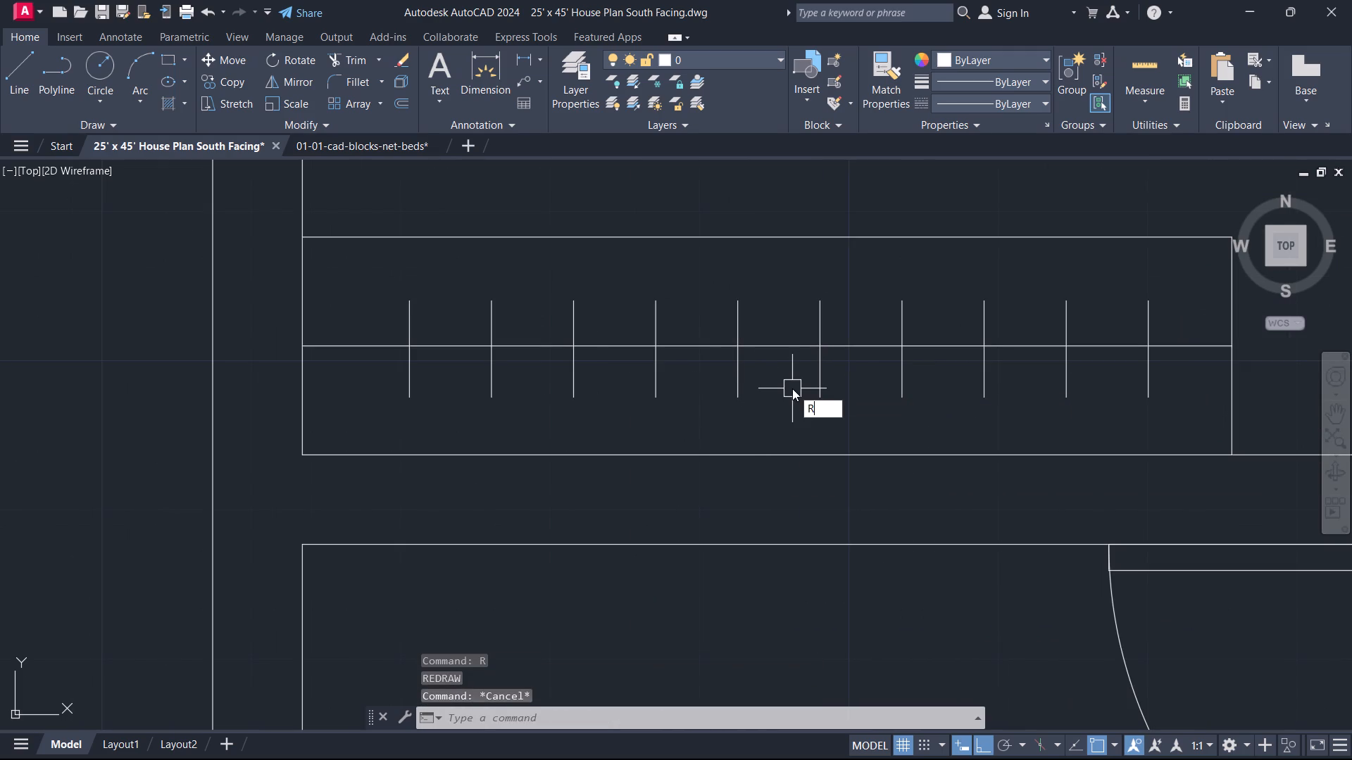
text(O)
key(space)
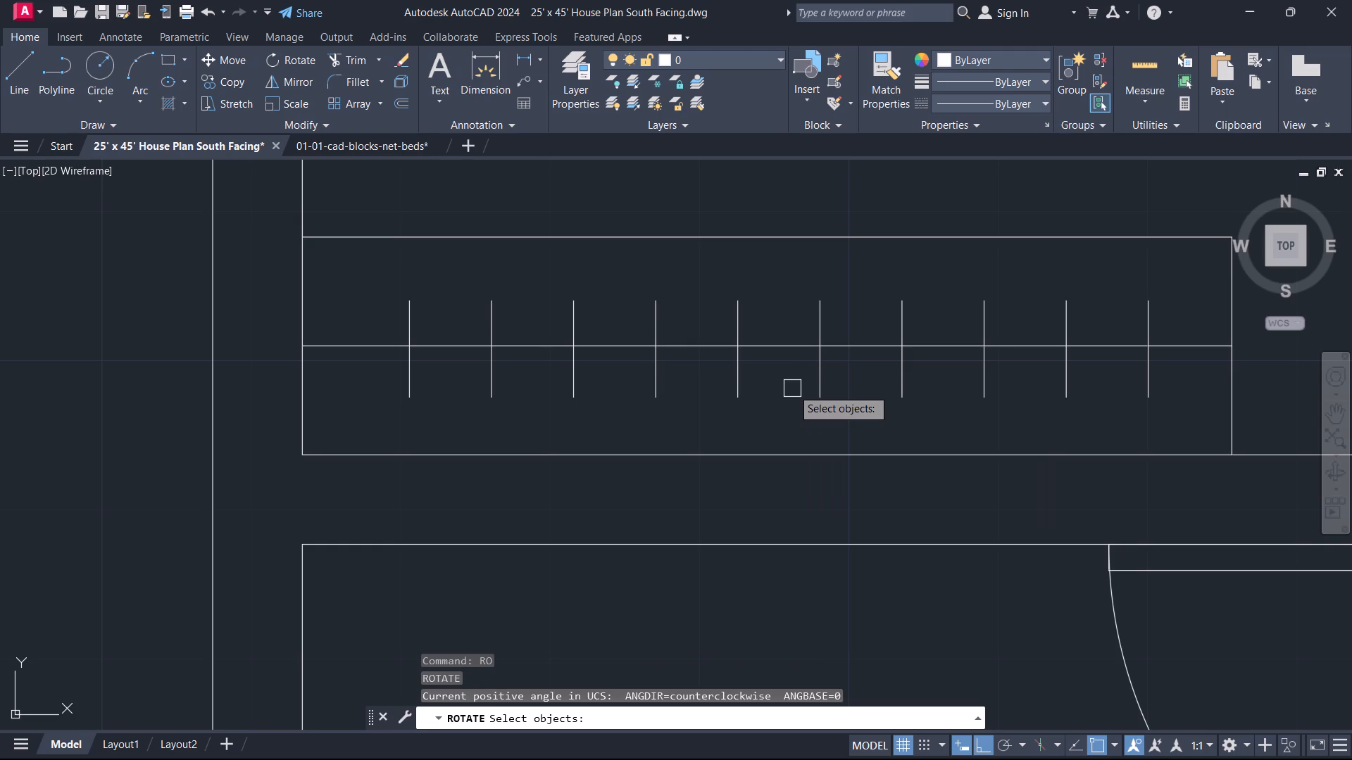
key(F8)
scroll(818, 376, up, 2)
click(817, 373)
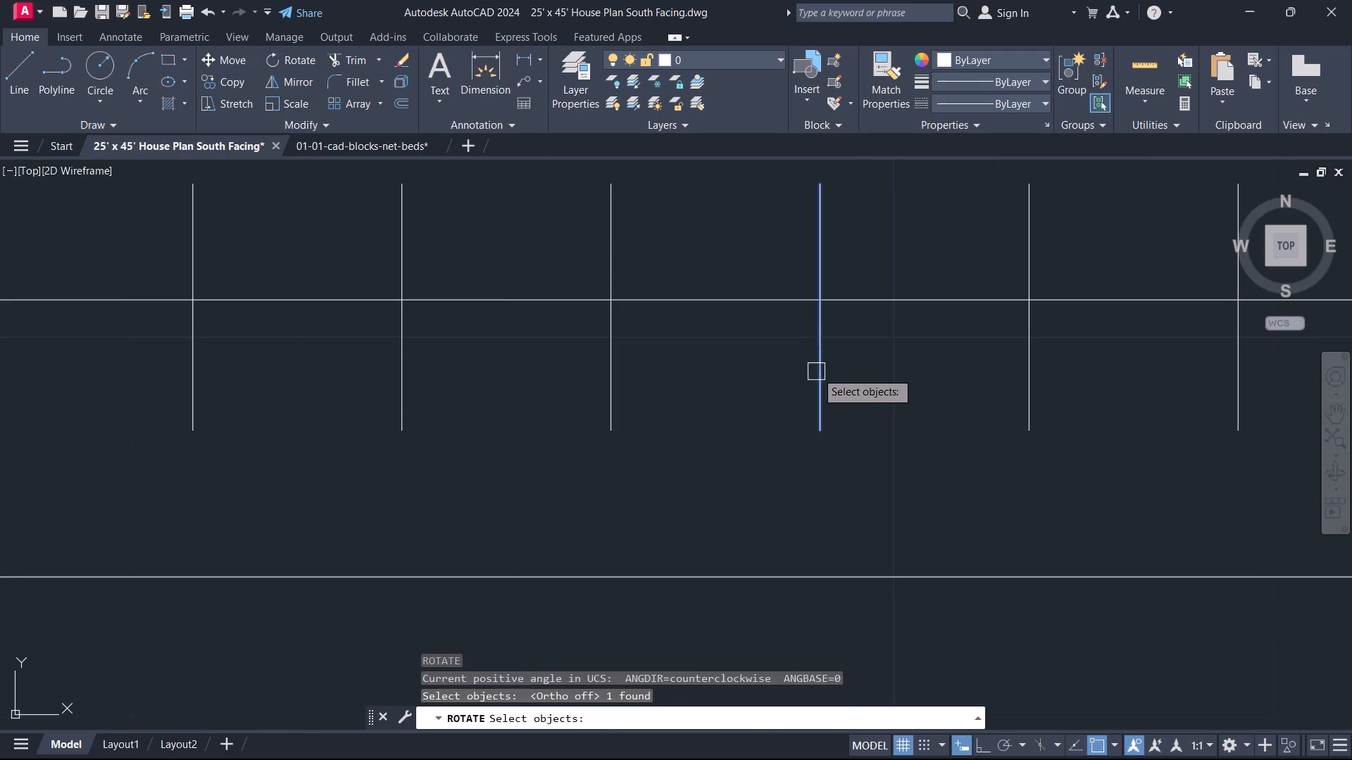
key(space)
click(816, 302)
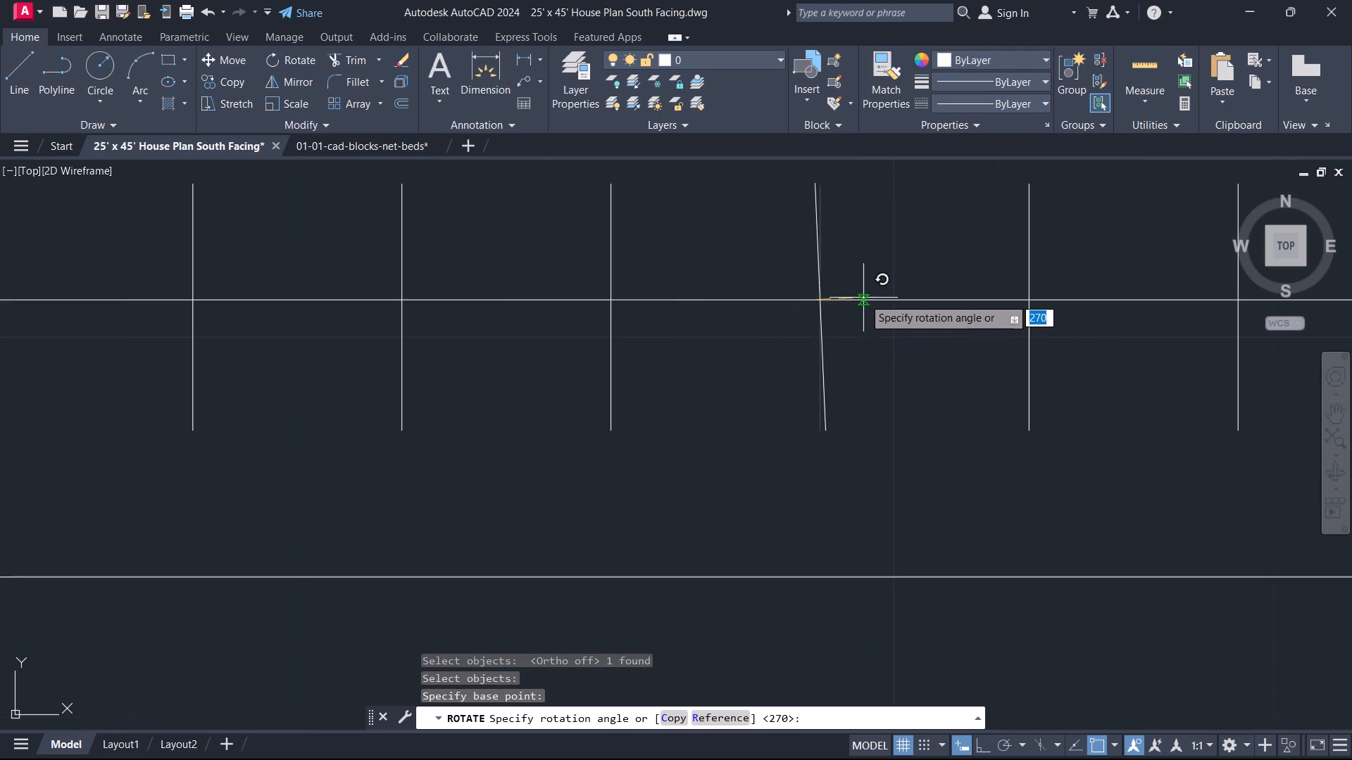
click(891, 312)
Rotate the fourth hanger line from the west about its rail crossing by about 33°.
scroll(606, 341, down, 2)
middle_drag(606, 341, 796, 365)
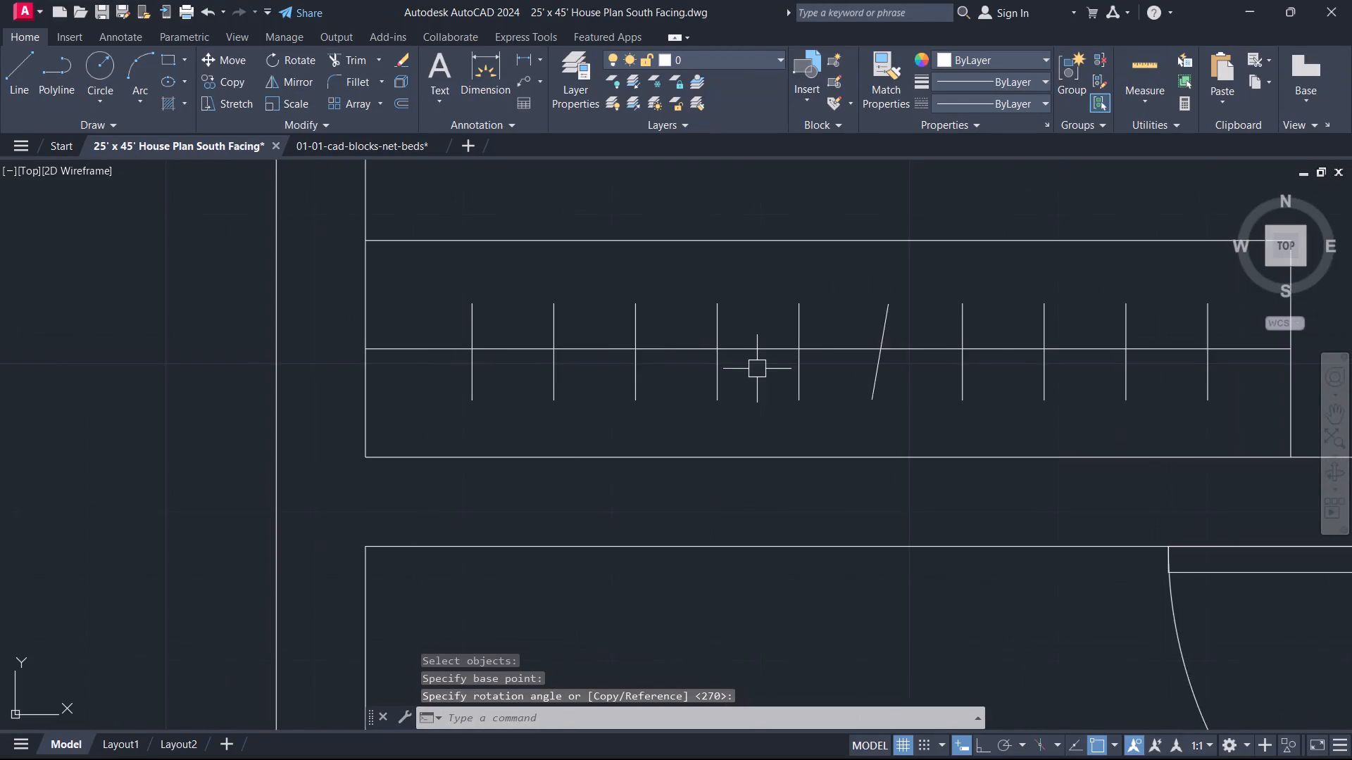
scroll(749, 369, up, 1)
click(699, 368)
key(space)
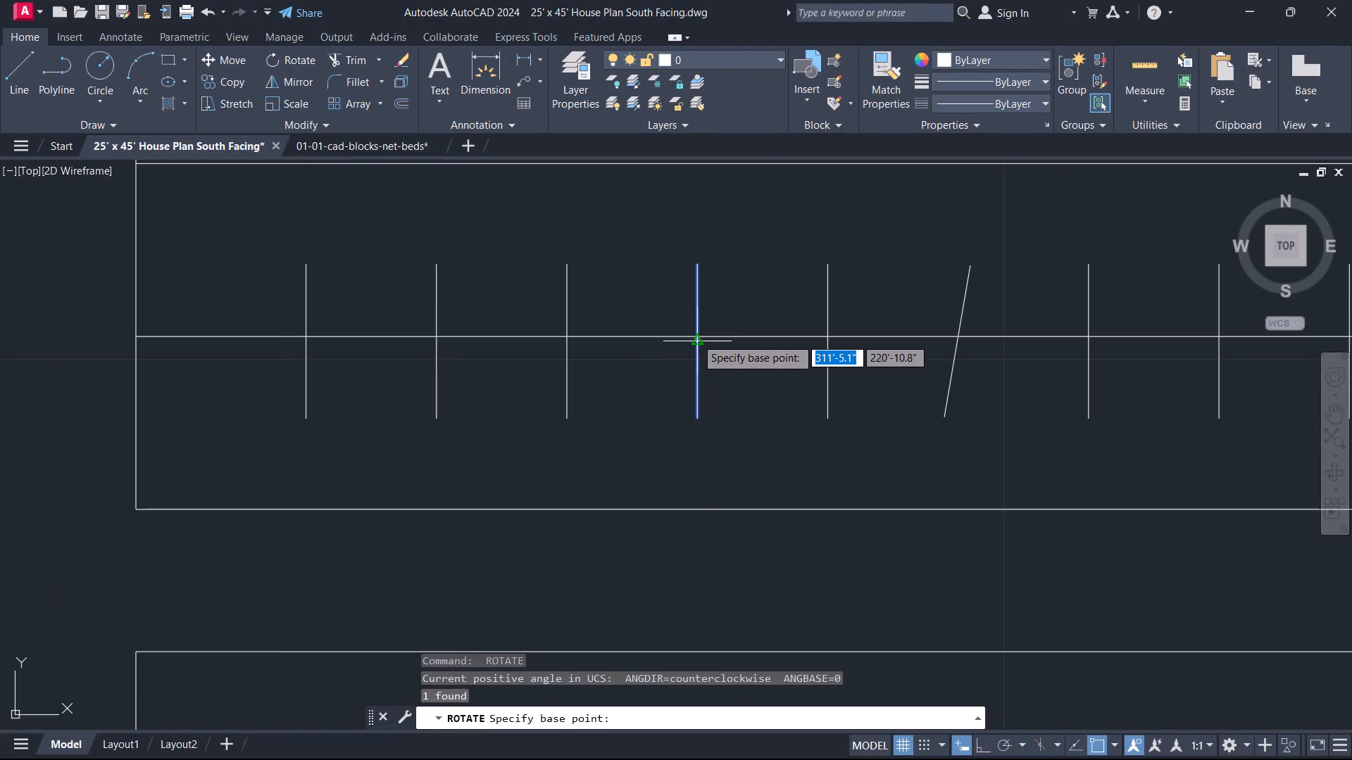
click(697, 331)
click(724, 319)
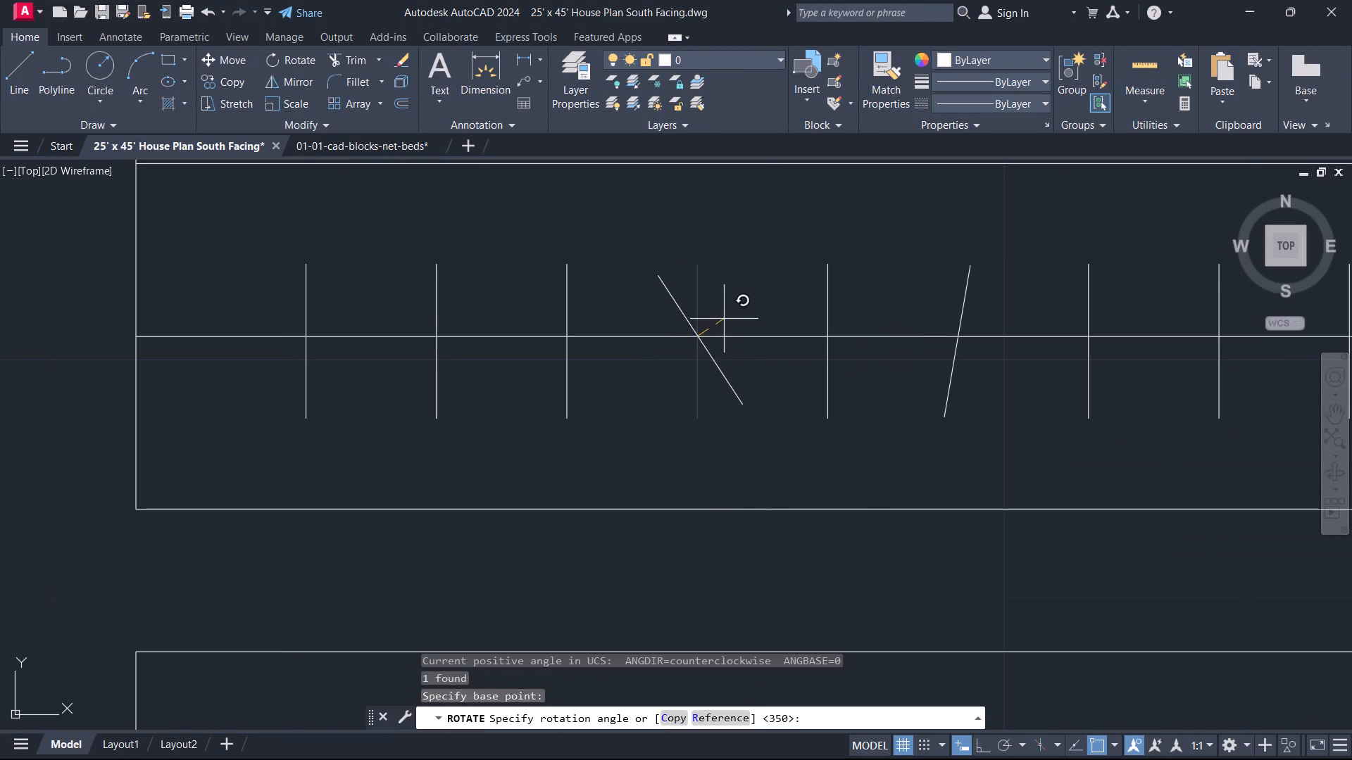
key(Escape)
Rotate the second hanger line from the west slightly counterclockwise about its rail crossing.
key(space)
click(439, 372)
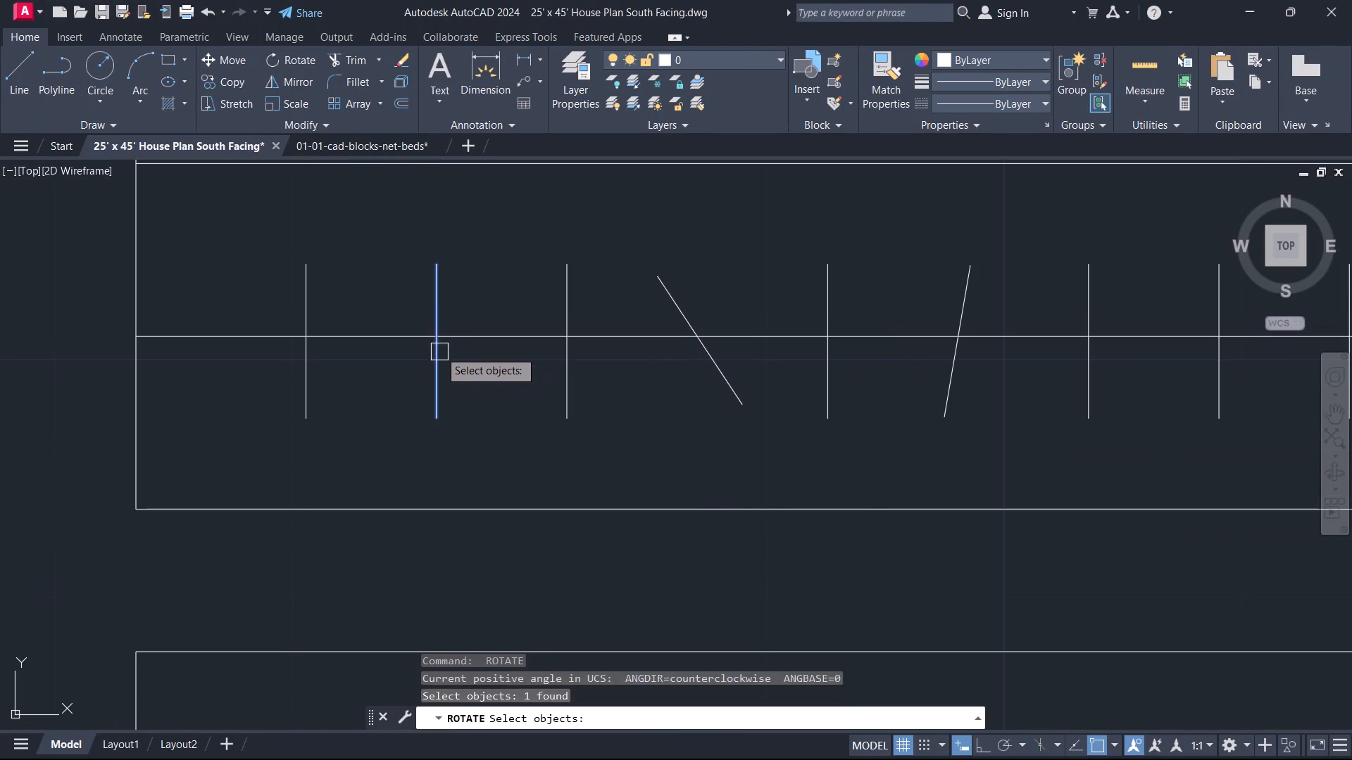
key(space)
click(437, 329)
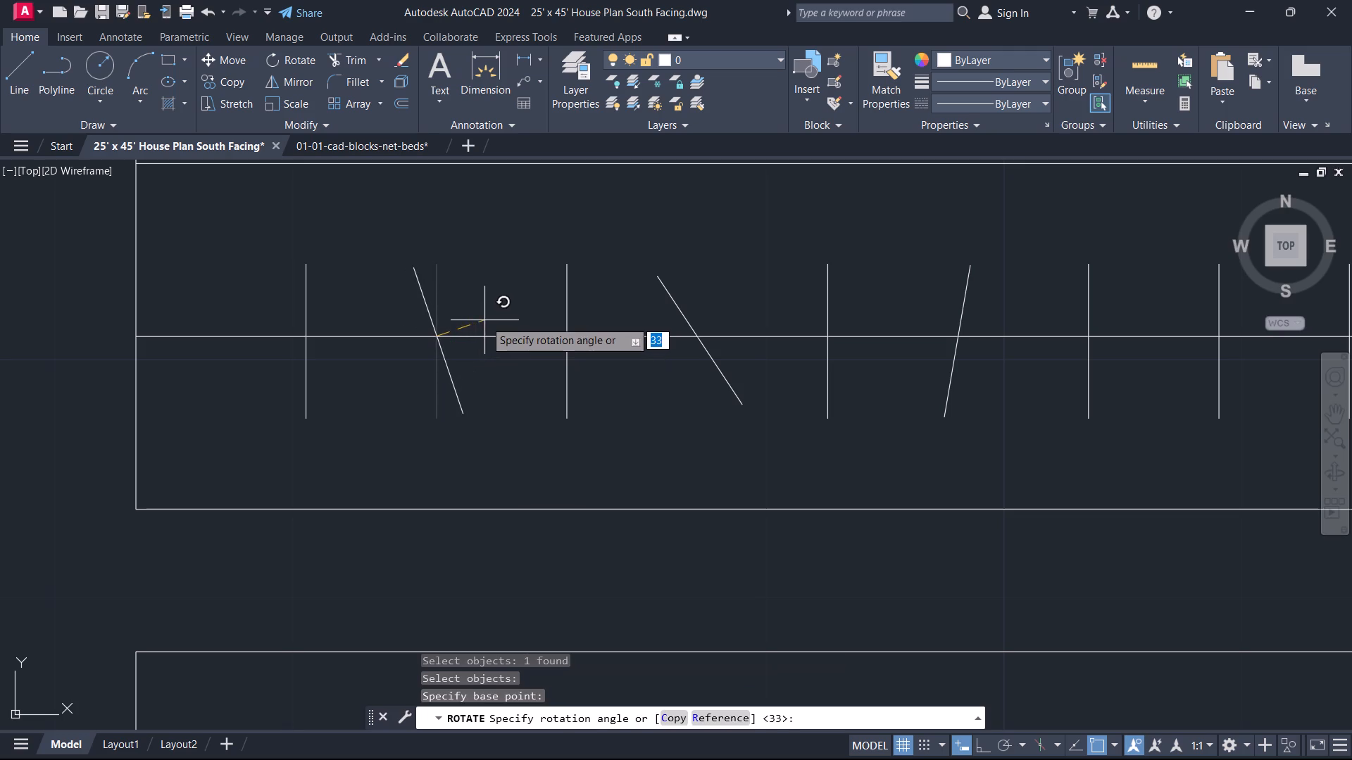
click(484, 320)
key(Escape)
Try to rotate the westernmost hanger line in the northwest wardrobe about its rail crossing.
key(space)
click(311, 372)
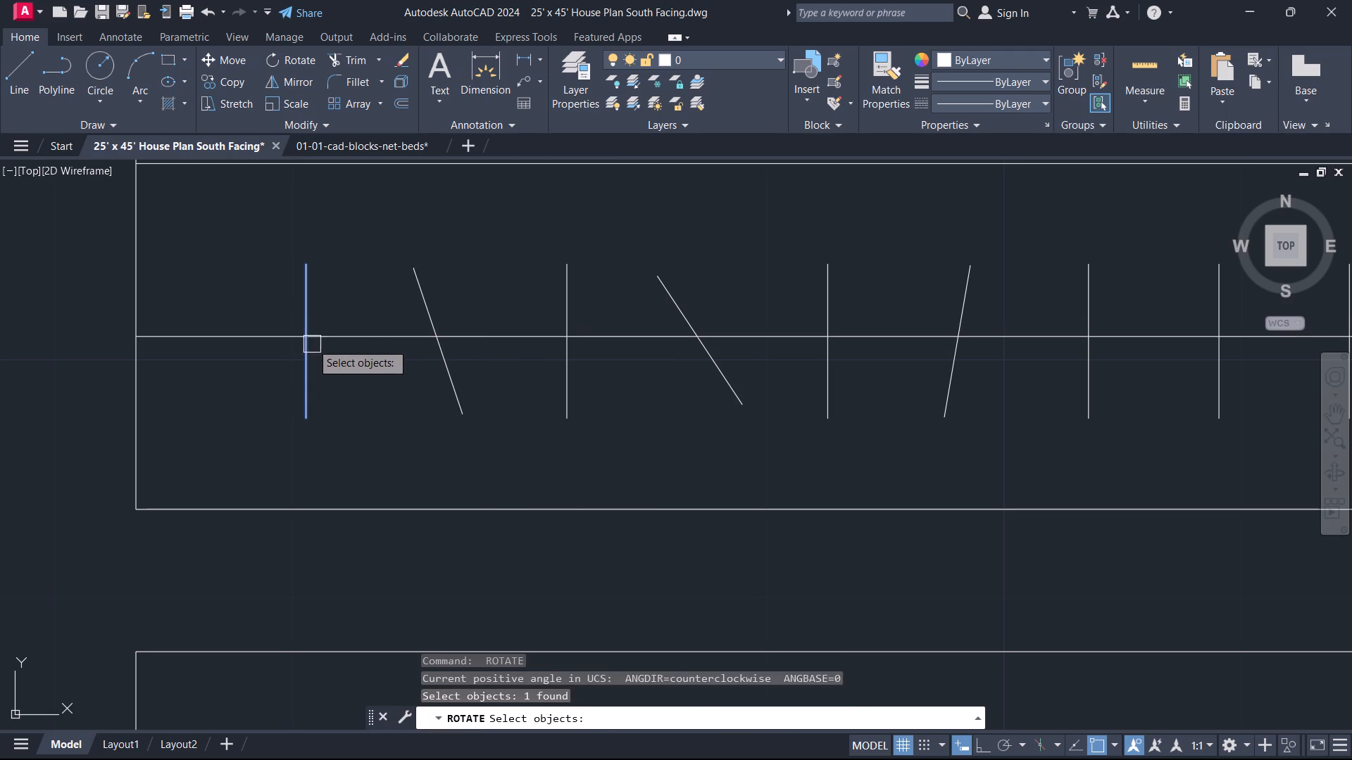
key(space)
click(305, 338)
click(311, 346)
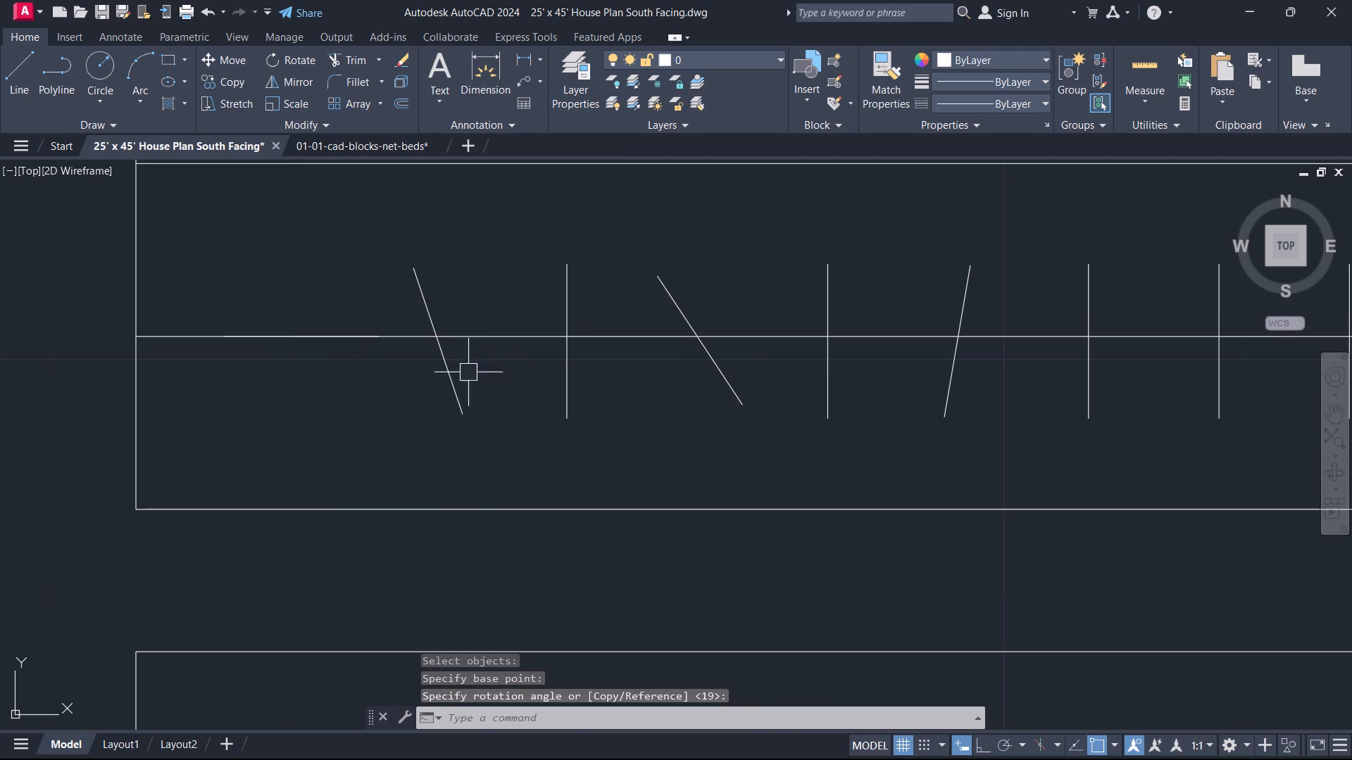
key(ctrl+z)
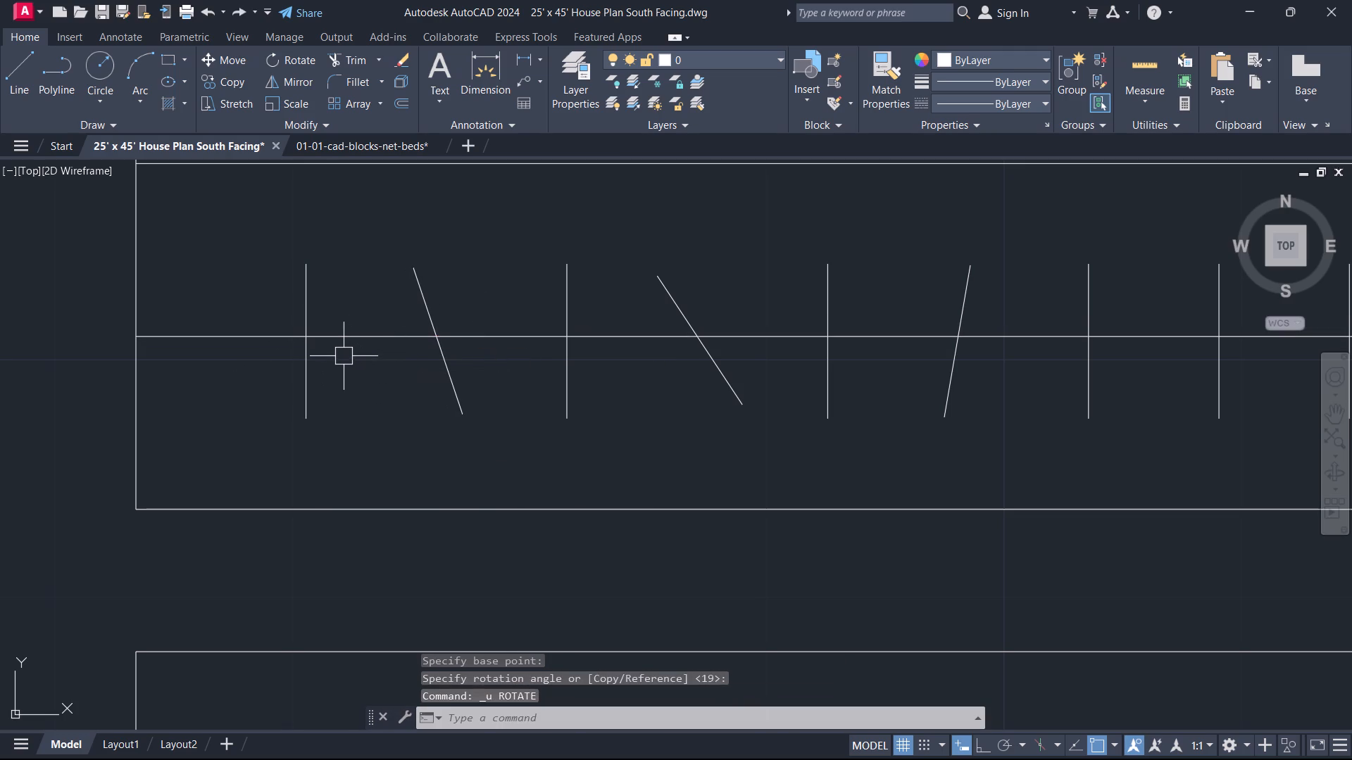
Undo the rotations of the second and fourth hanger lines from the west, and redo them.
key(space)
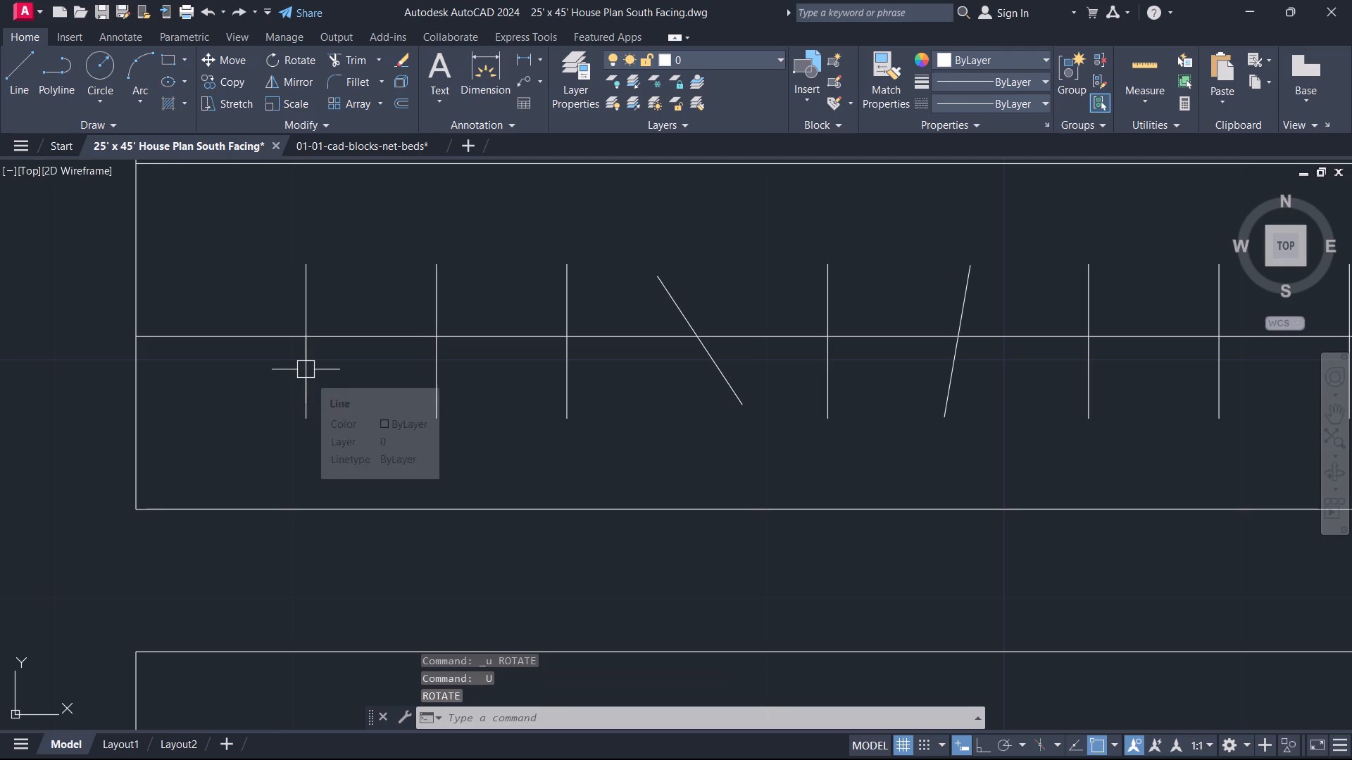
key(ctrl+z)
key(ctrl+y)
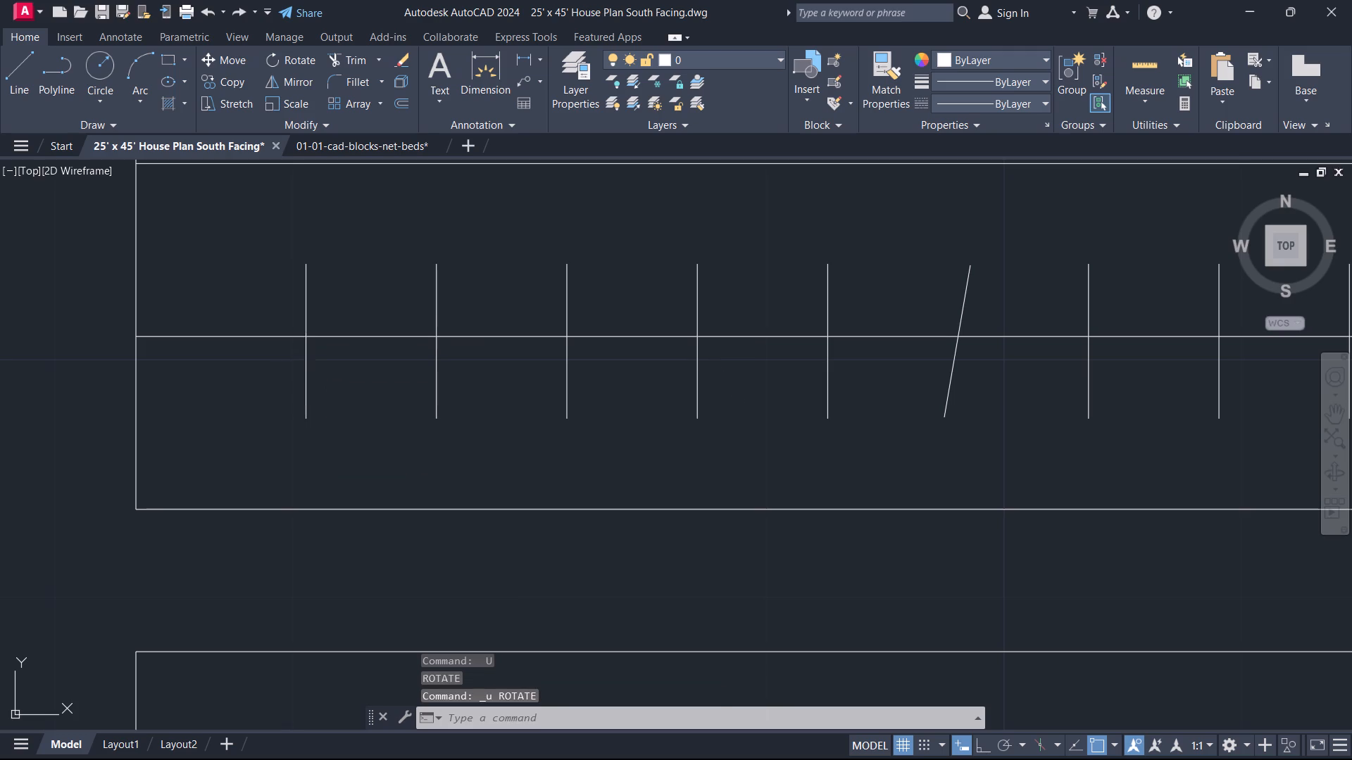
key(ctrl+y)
Rotate the westernmost hanger line counterclockwise by about 27° about a point near its lower end.
click(306, 367)
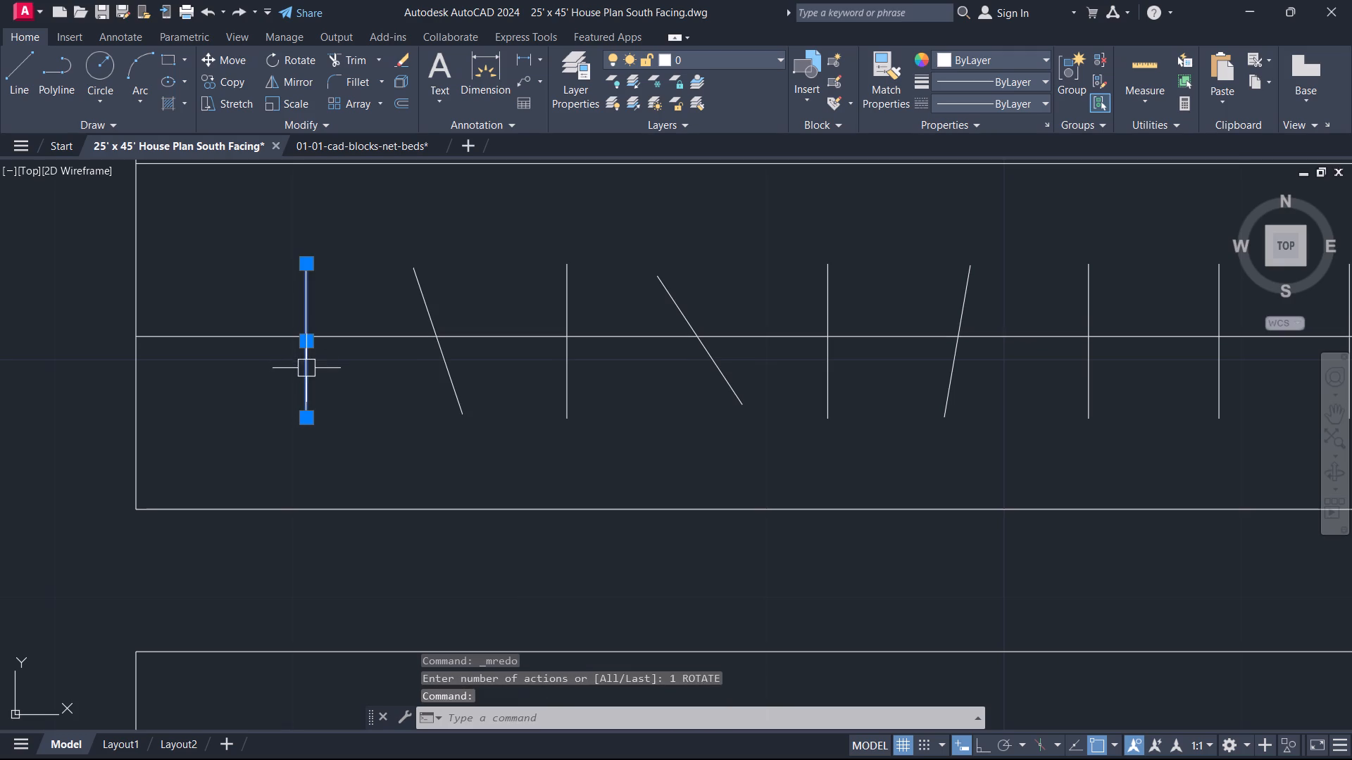
text(RO)
key(space)
click(305, 407)
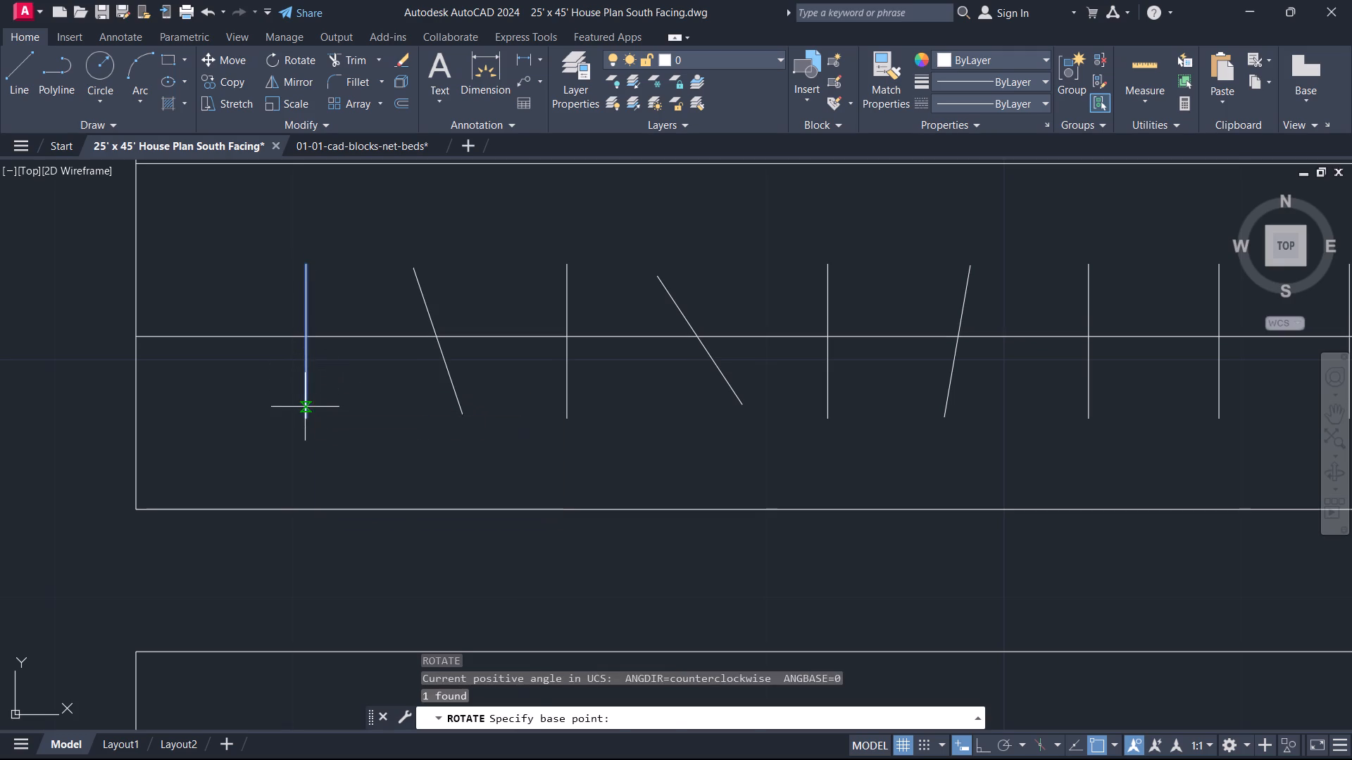
click(311, 405)
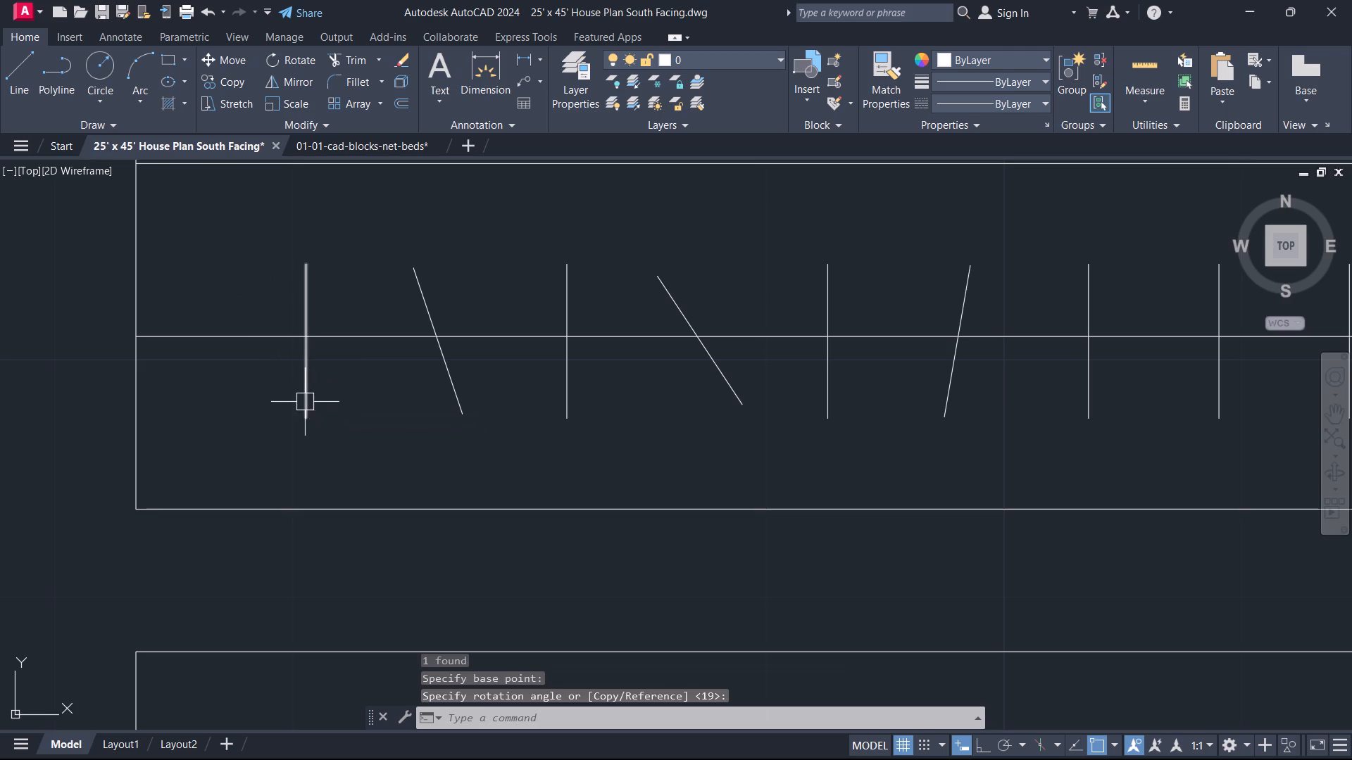
click(305, 400)
key(space)
click(305, 400)
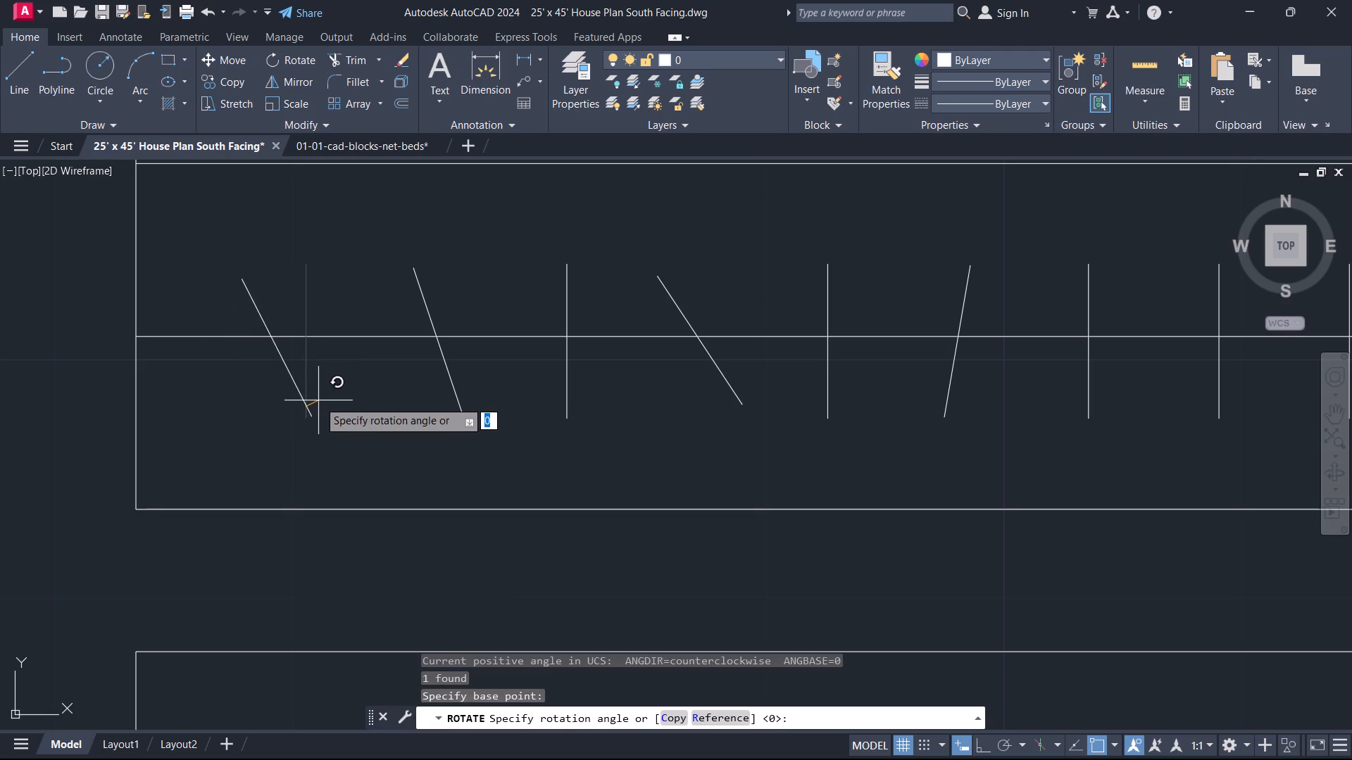
click(318, 400)
Delete the wardrobe with its rail and hanger lines from the northeast bedroom.
scroll(335, 406, down, 2)
scroll(645, 422, down, 2)
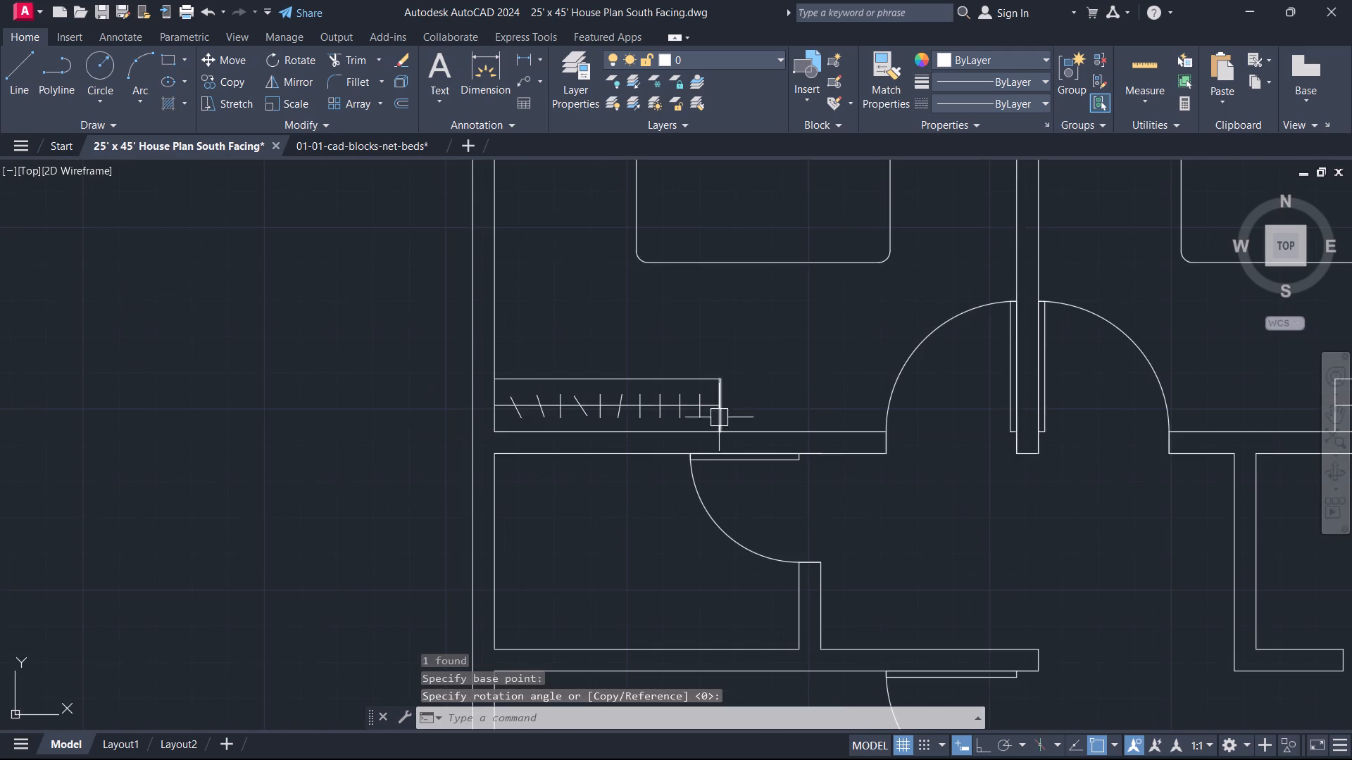
middle_drag(906, 385, 339, 373)
scroll(418, 401, down, 1)
drag(584, 352, 596, 358)
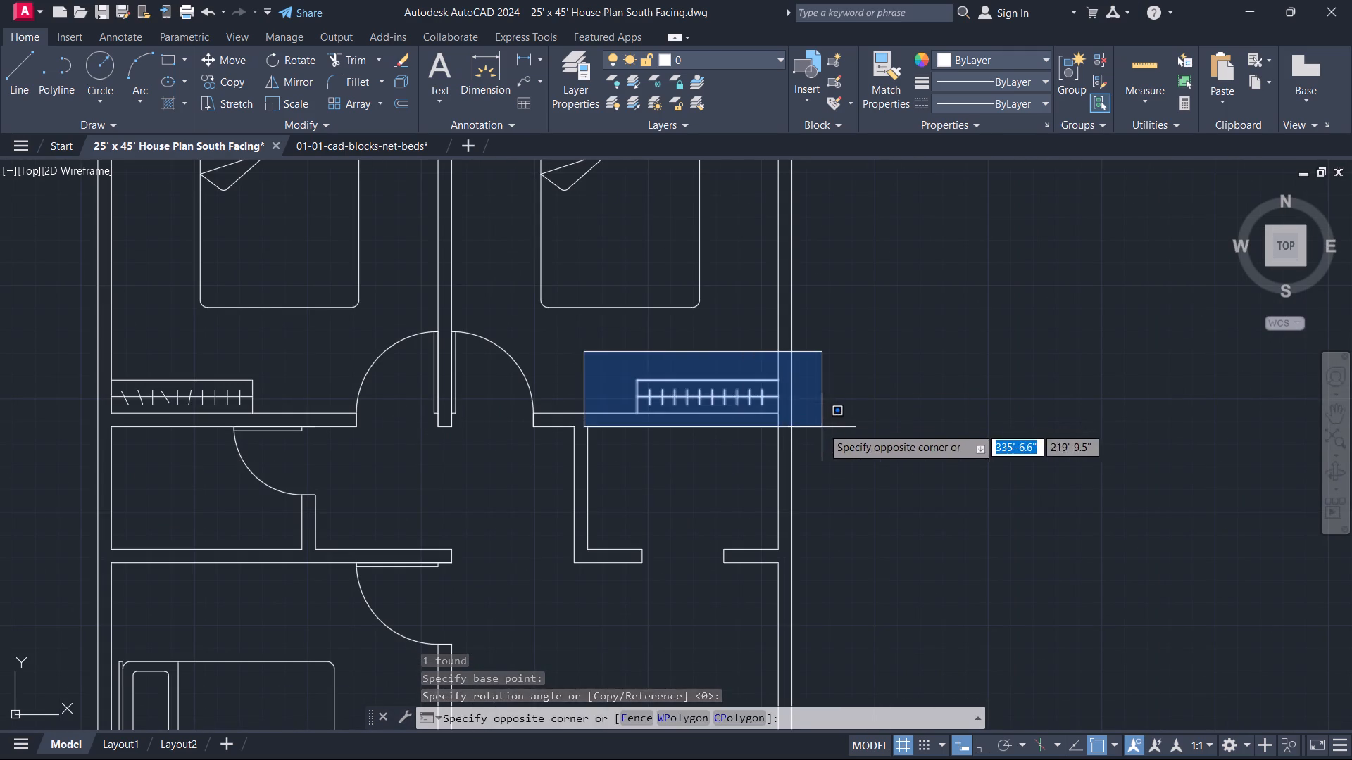
click(822, 427)
key(Escape)
scroll(746, 413, up, 1)
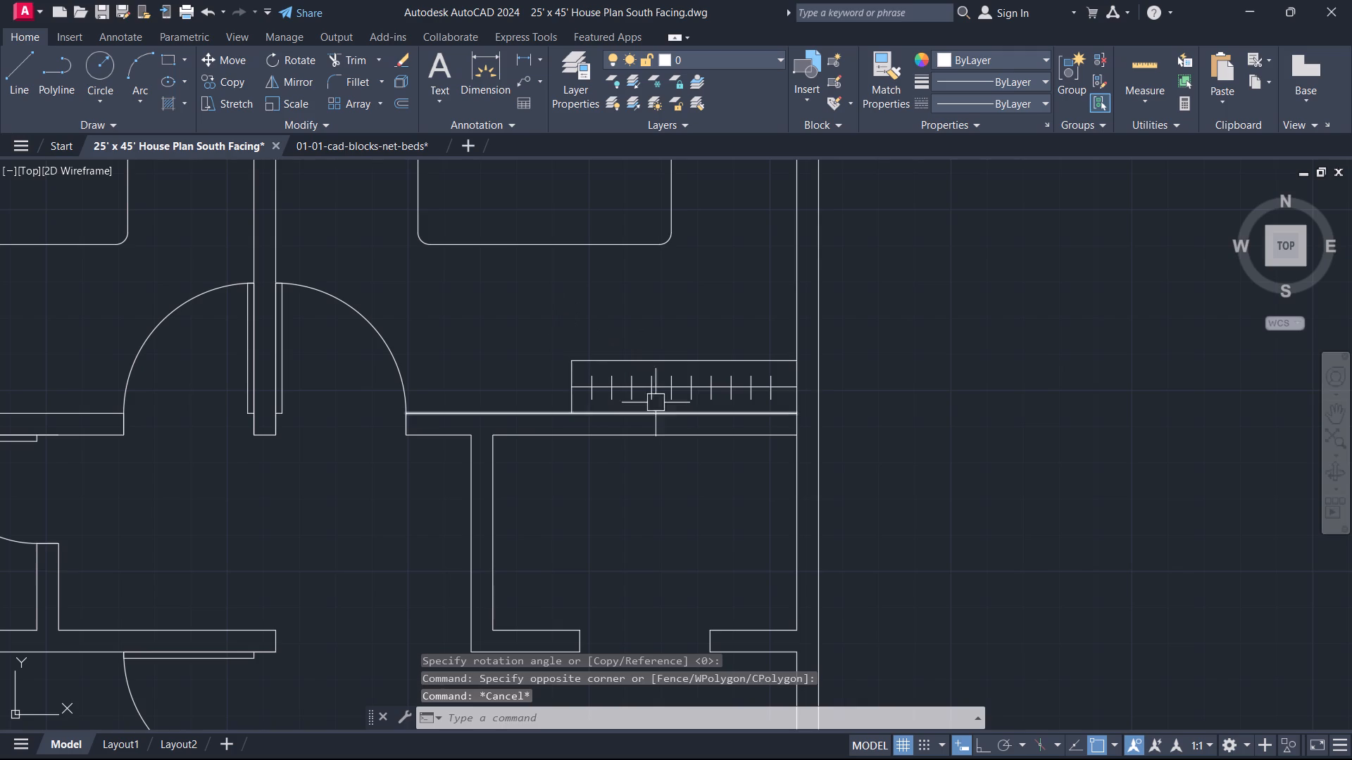
drag(554, 338, 1062, 451)
click(1038, 444)
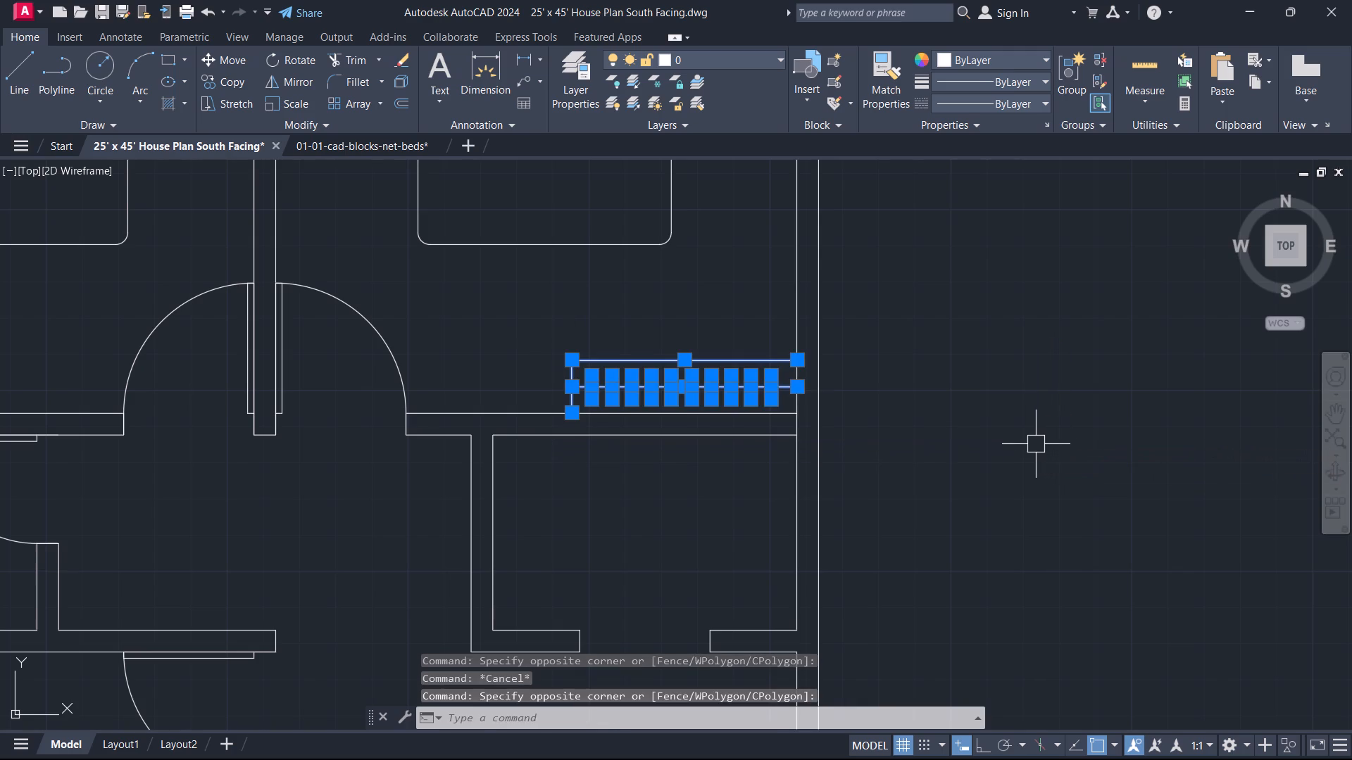
key(Delete)
Trim the east wall's inner line where the northeast bedroom's south wall joins it.
scroll(669, 422, down, 1)
middle_drag(669, 422, 958, 459)
scroll(1094, 460, up, 2)
text(TR)
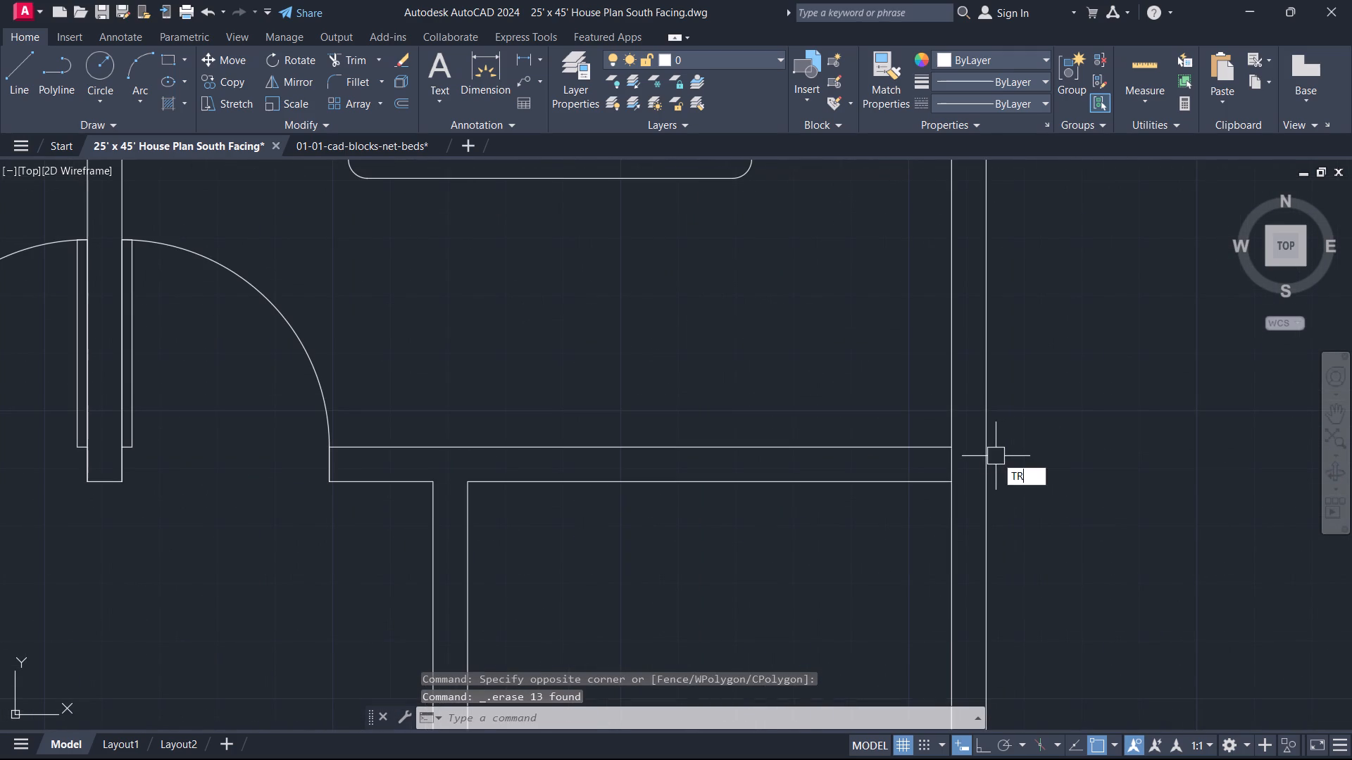
key(space)
click(973, 467)
click(918, 465)
key(Escape)
Rotate the second hanger line from the east in the northwest wardrobe about its rail crossing to about 306°.
scroll(812, 452, down, 2)
scroll(340, 441, up, 1)
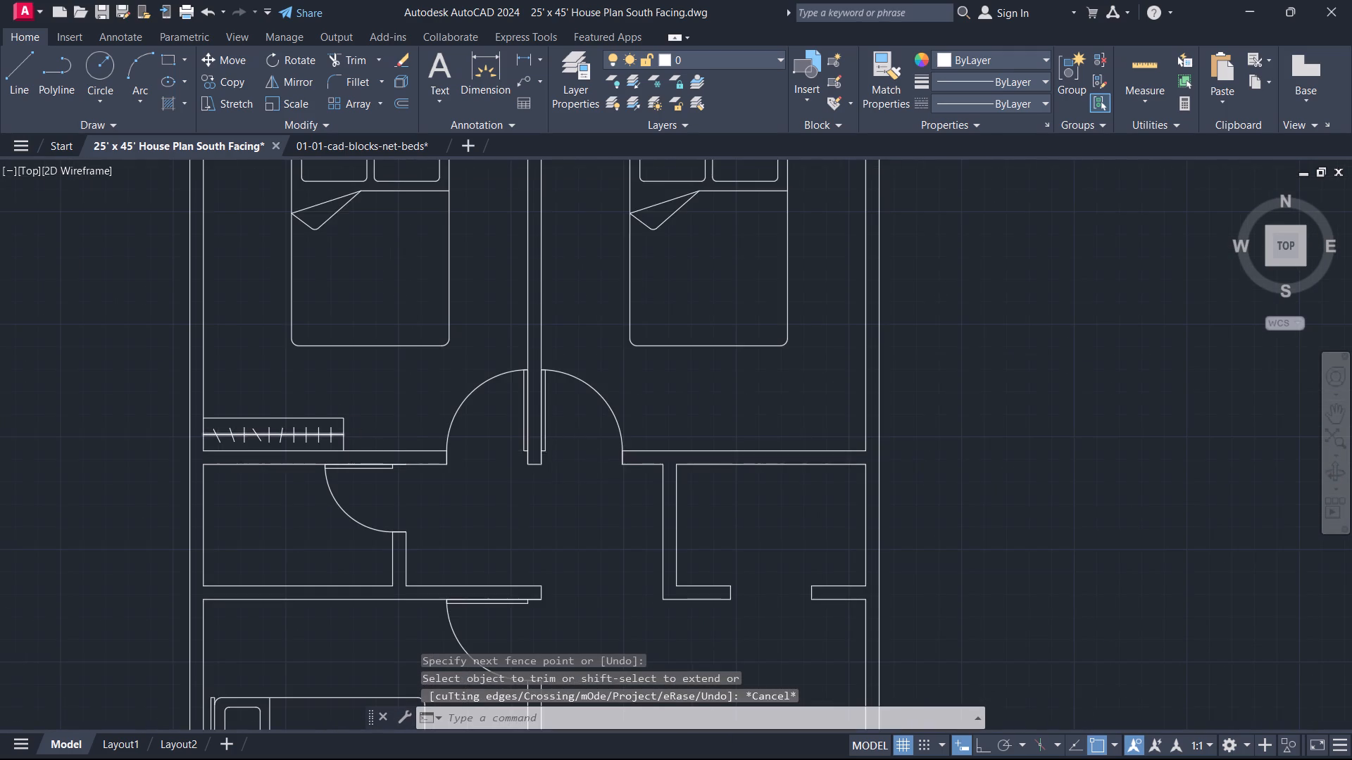
scroll(340, 441, up, 1)
middle_drag(343, 438, 551, 437)
scroll(546, 437, up, 1)
click(465, 431)
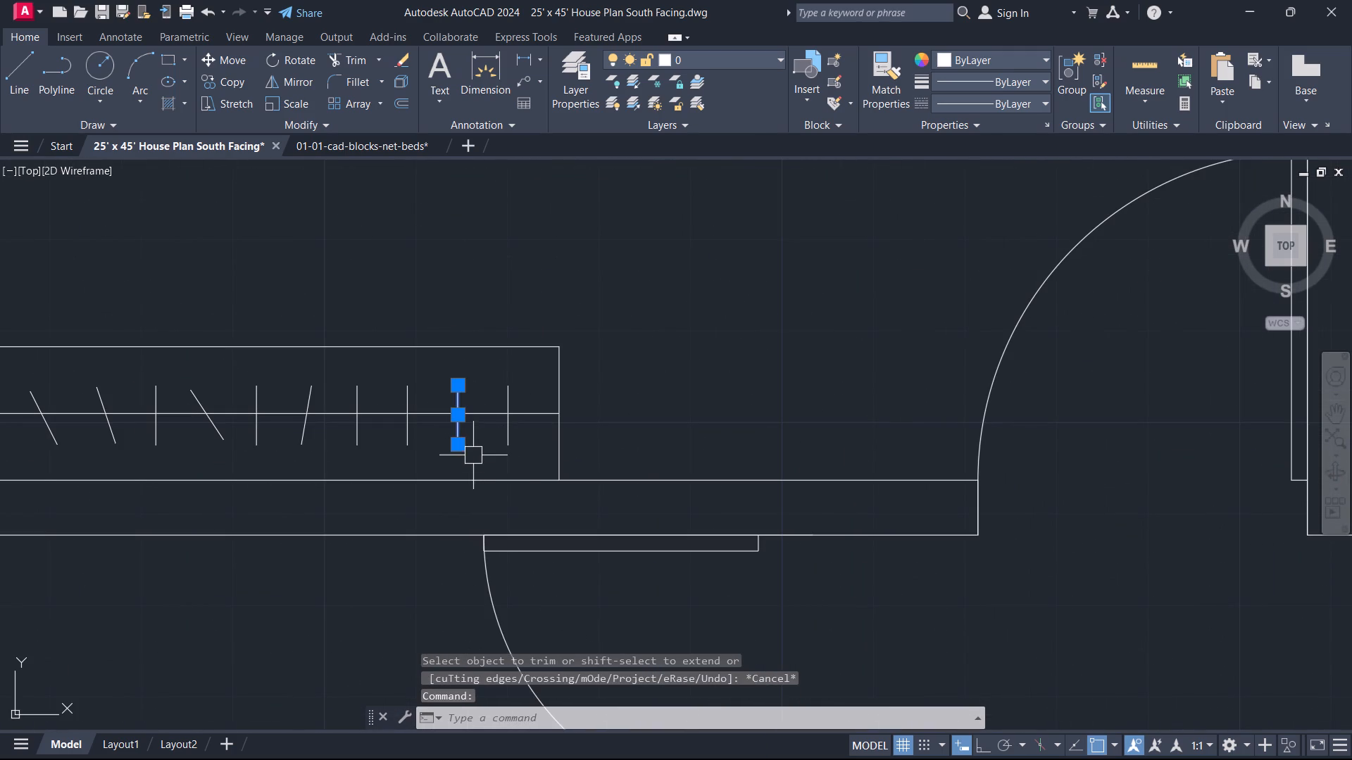
text(RO)
key(space)
scroll(480, 467, up, 2)
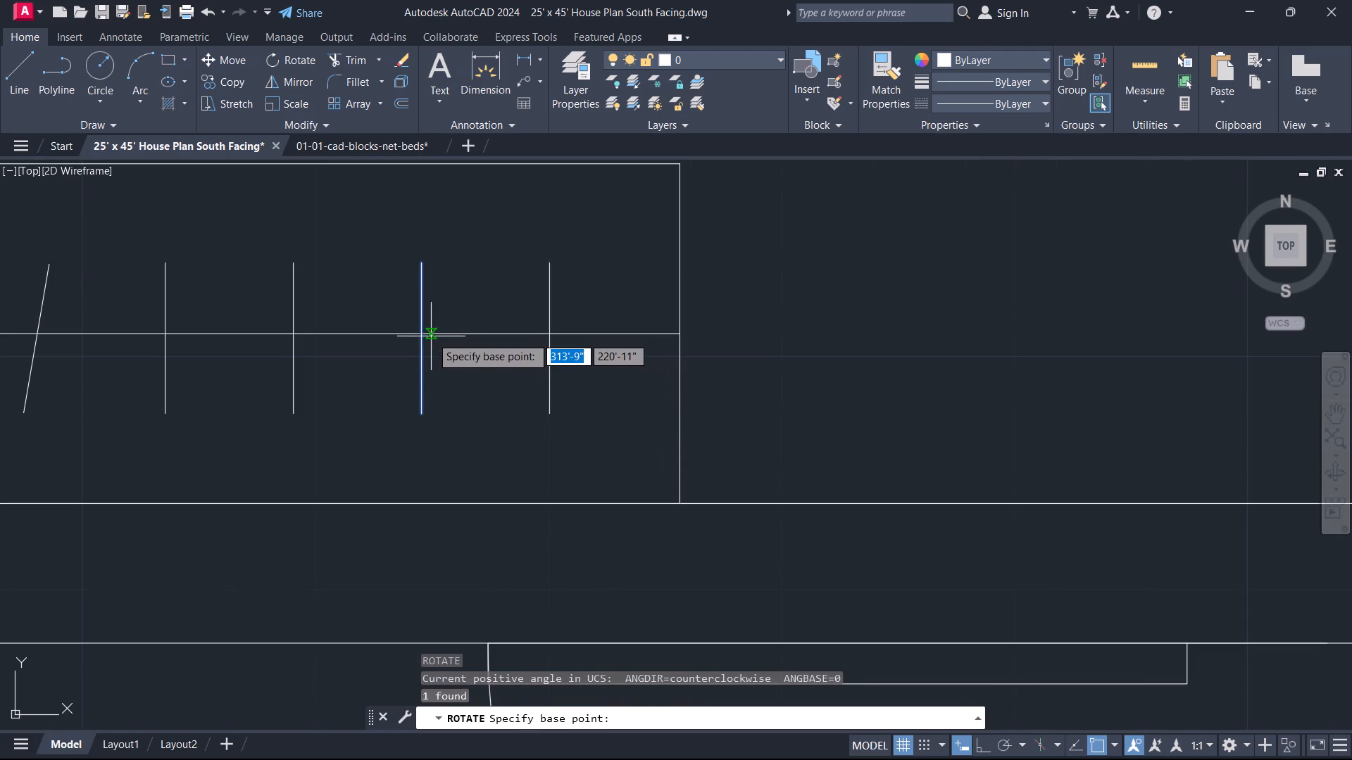
click(421, 336)
click(437, 360)
key(Escape)
scroll(467, 372, down, 2)
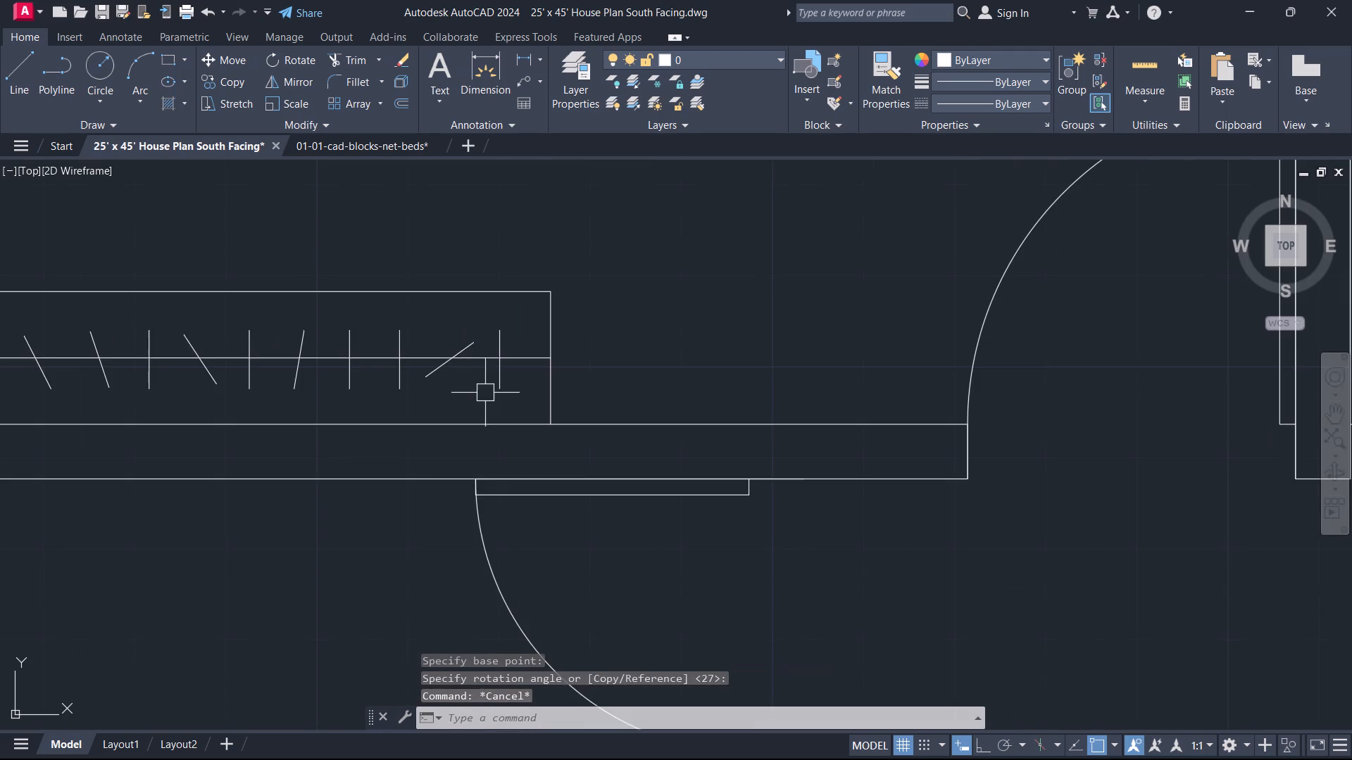
Rotate the third hanger line from the east slightly counterclockwise about its rail crossing.
scroll(430, 360, up, 1)
click(380, 389)
text(RO)
key(space)
scroll(372, 360, up, 2)
click(394, 356)
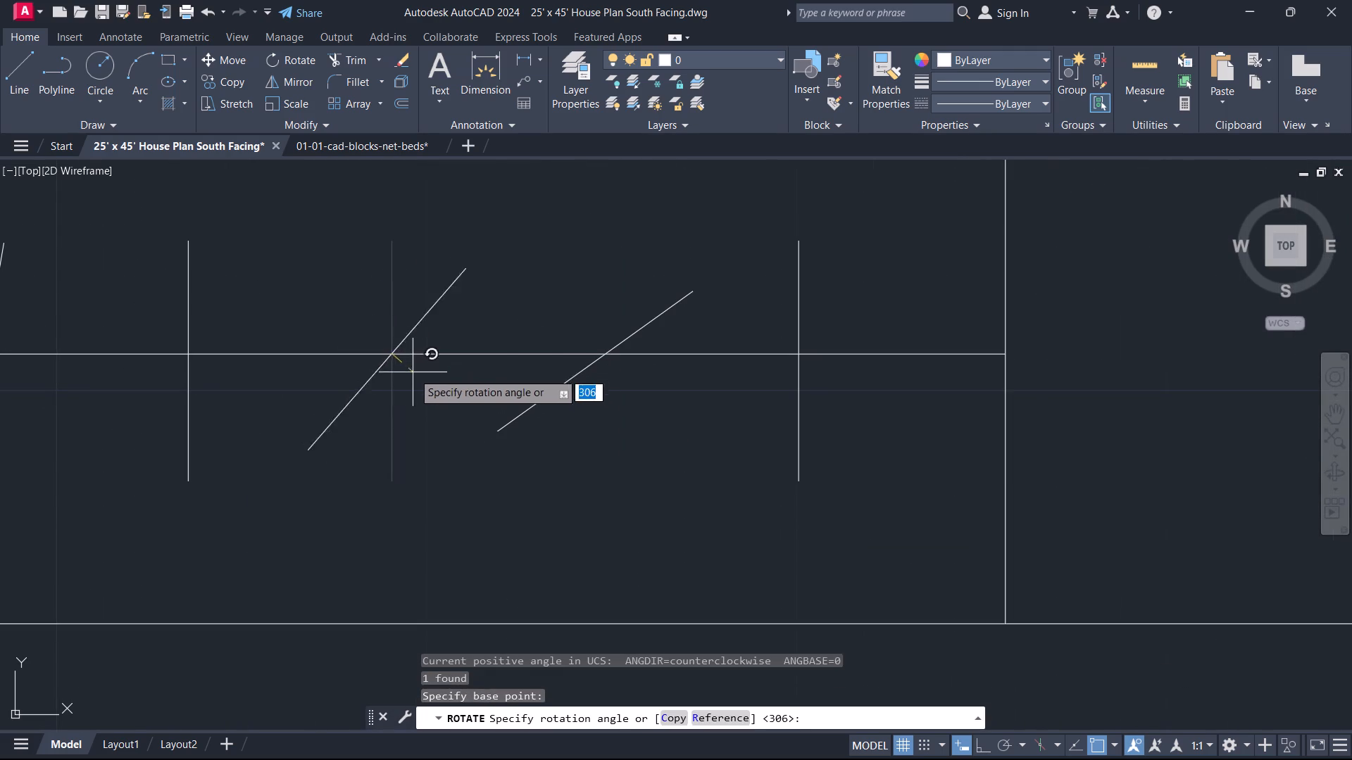
click(432, 341)
key(Escape)
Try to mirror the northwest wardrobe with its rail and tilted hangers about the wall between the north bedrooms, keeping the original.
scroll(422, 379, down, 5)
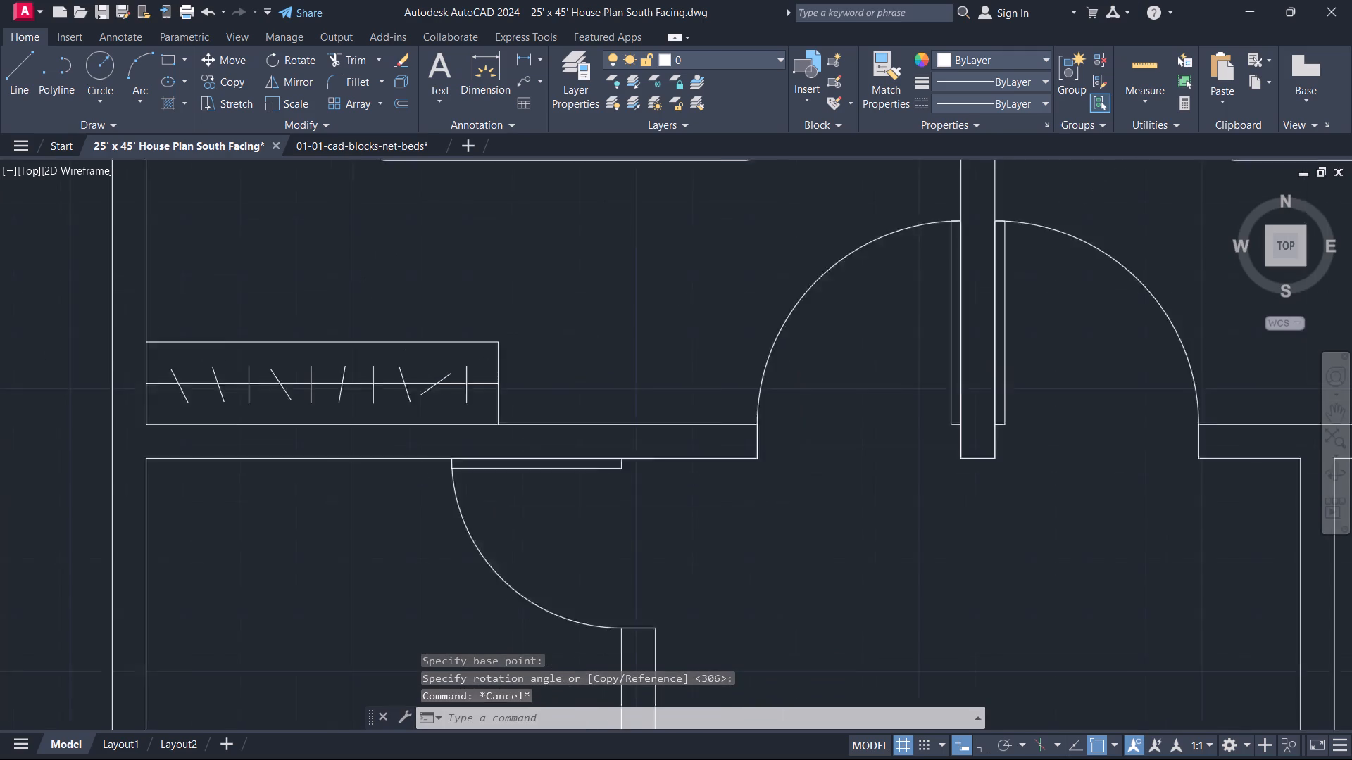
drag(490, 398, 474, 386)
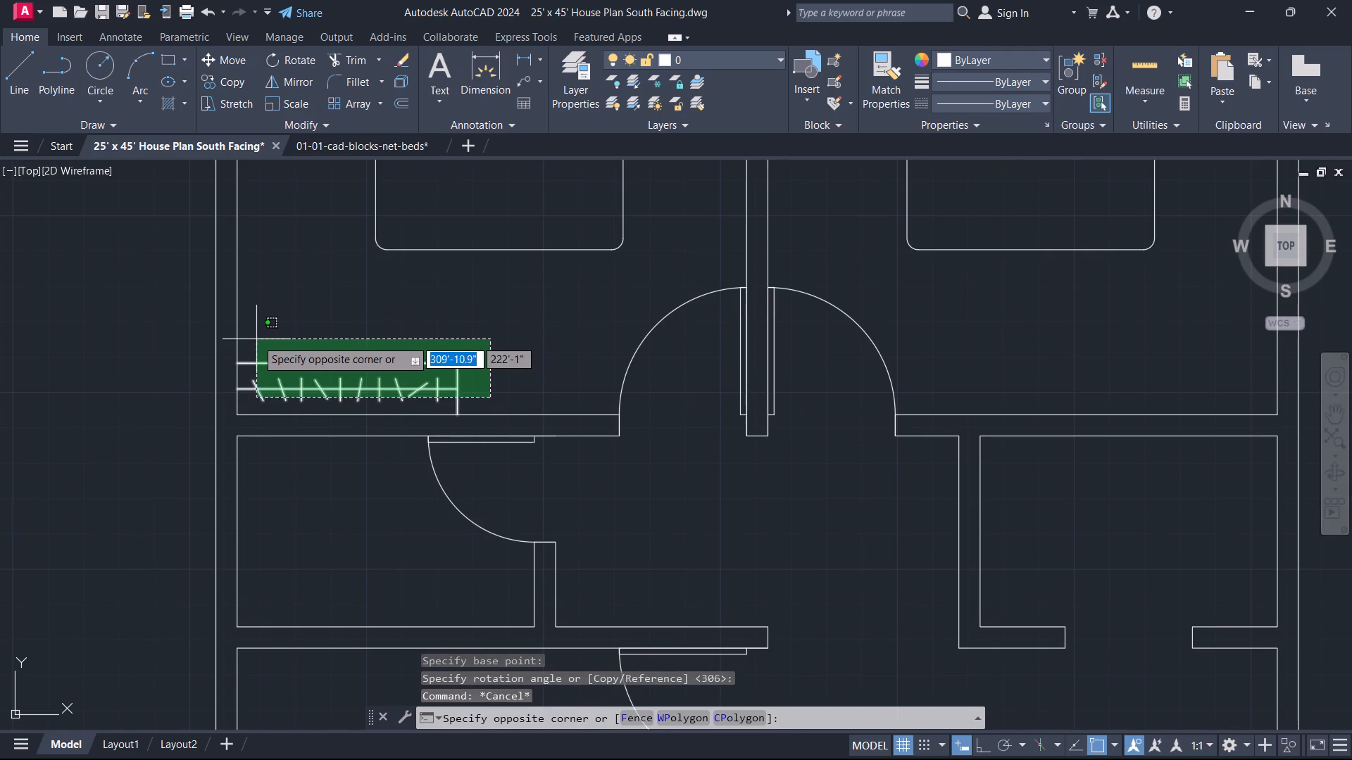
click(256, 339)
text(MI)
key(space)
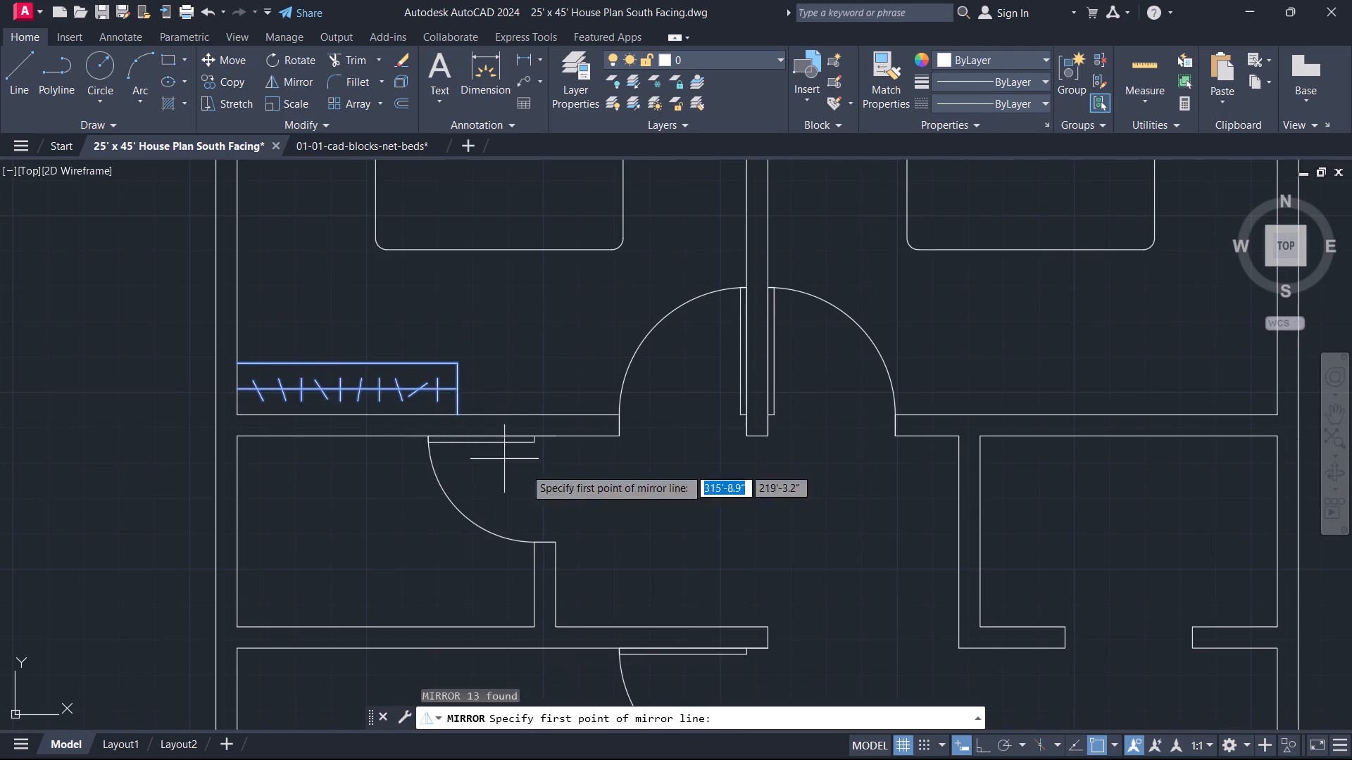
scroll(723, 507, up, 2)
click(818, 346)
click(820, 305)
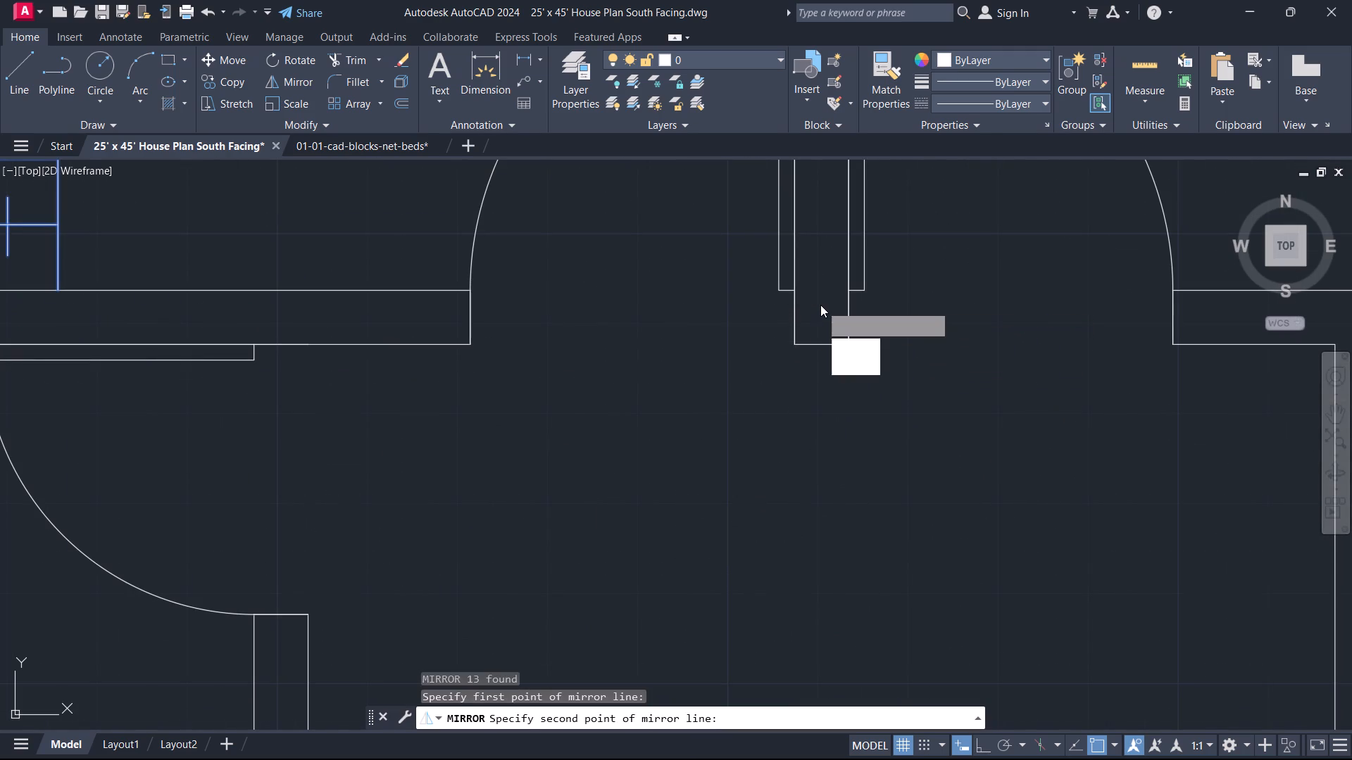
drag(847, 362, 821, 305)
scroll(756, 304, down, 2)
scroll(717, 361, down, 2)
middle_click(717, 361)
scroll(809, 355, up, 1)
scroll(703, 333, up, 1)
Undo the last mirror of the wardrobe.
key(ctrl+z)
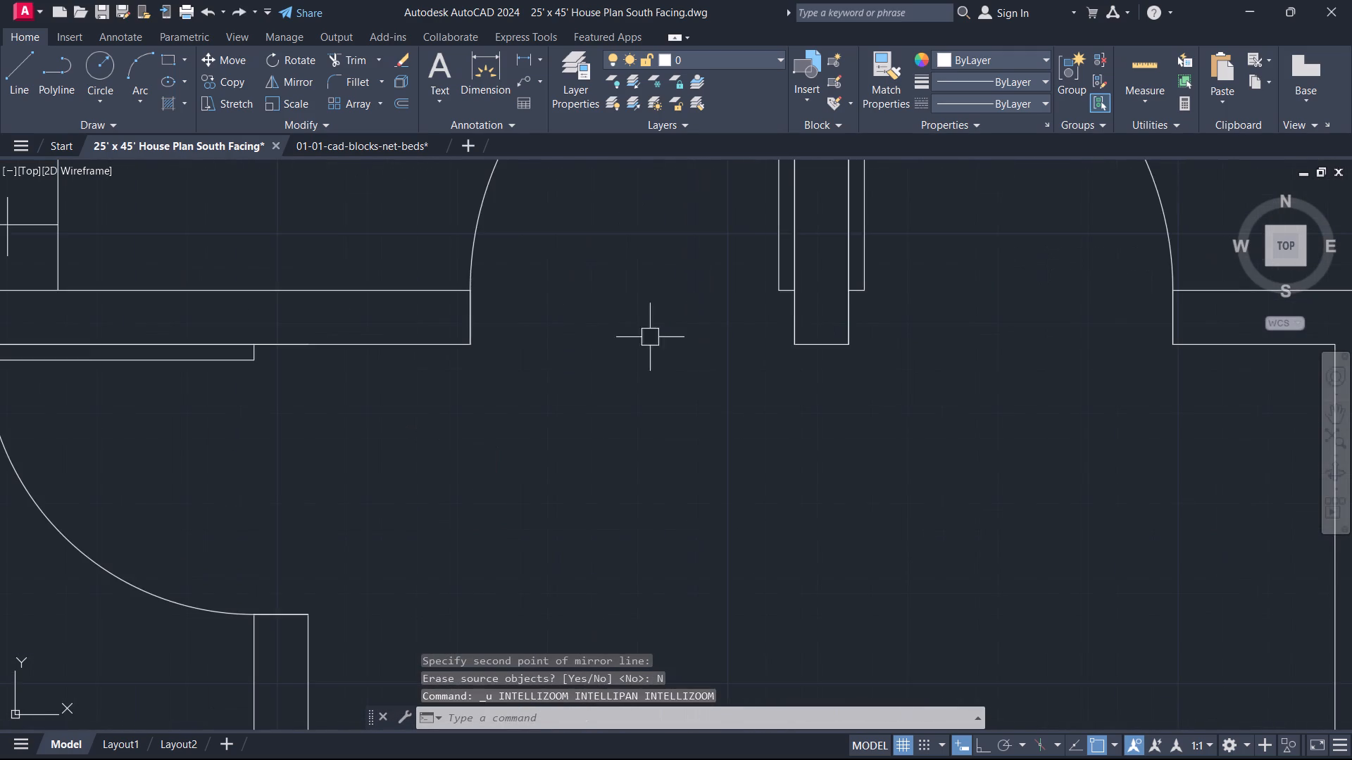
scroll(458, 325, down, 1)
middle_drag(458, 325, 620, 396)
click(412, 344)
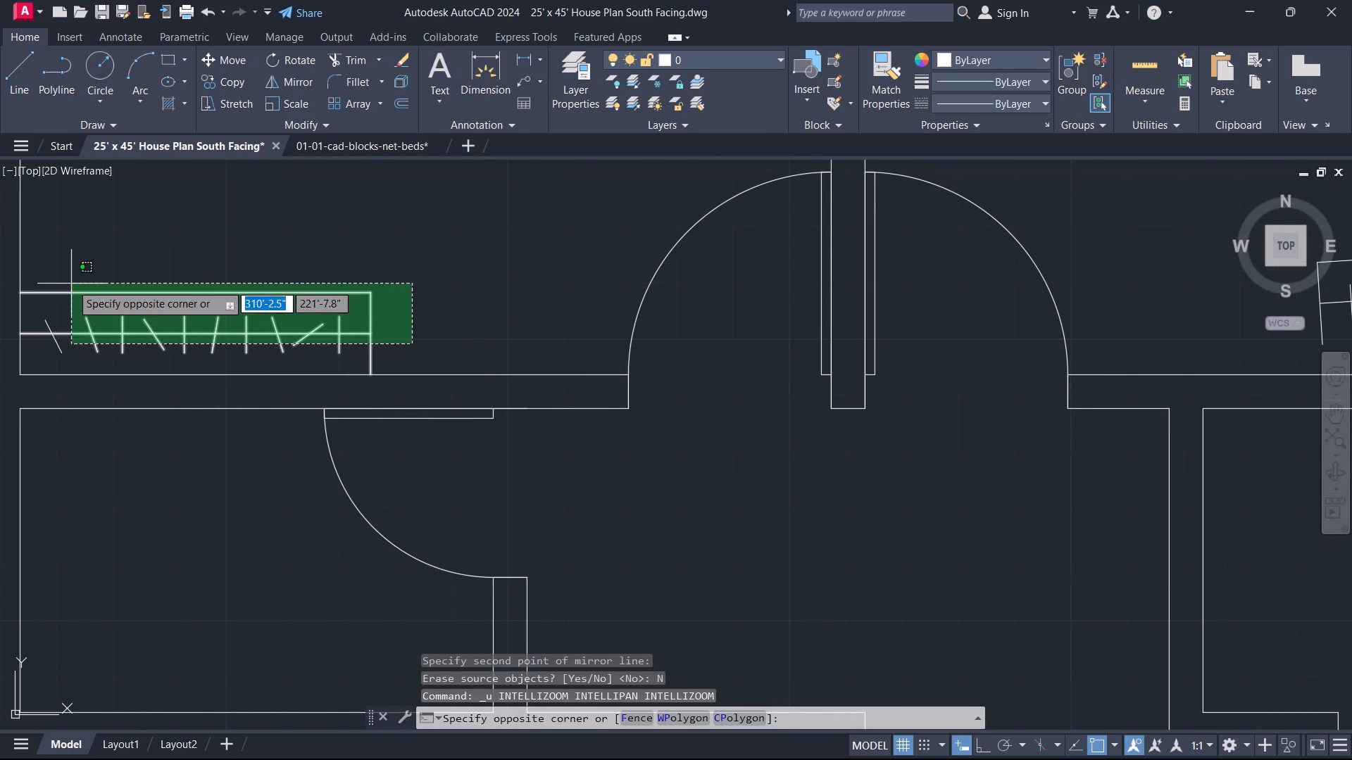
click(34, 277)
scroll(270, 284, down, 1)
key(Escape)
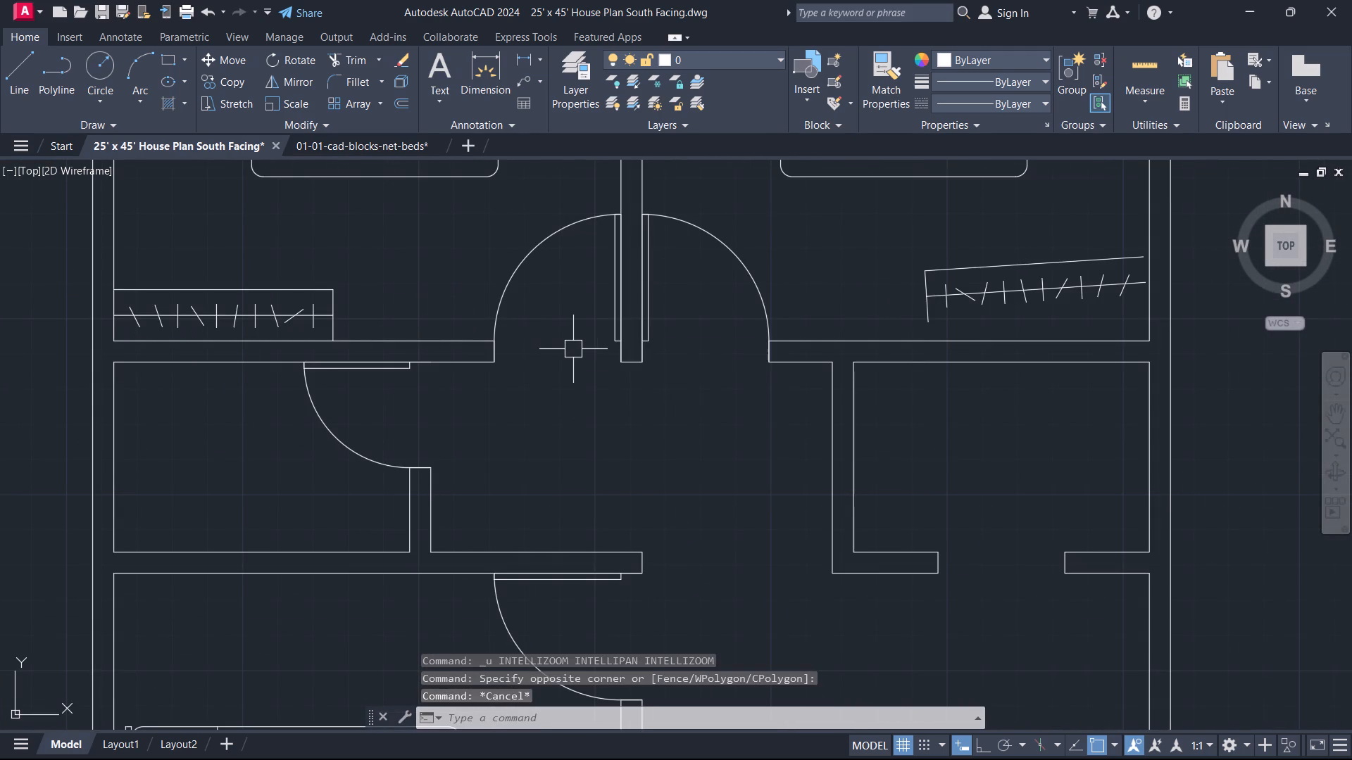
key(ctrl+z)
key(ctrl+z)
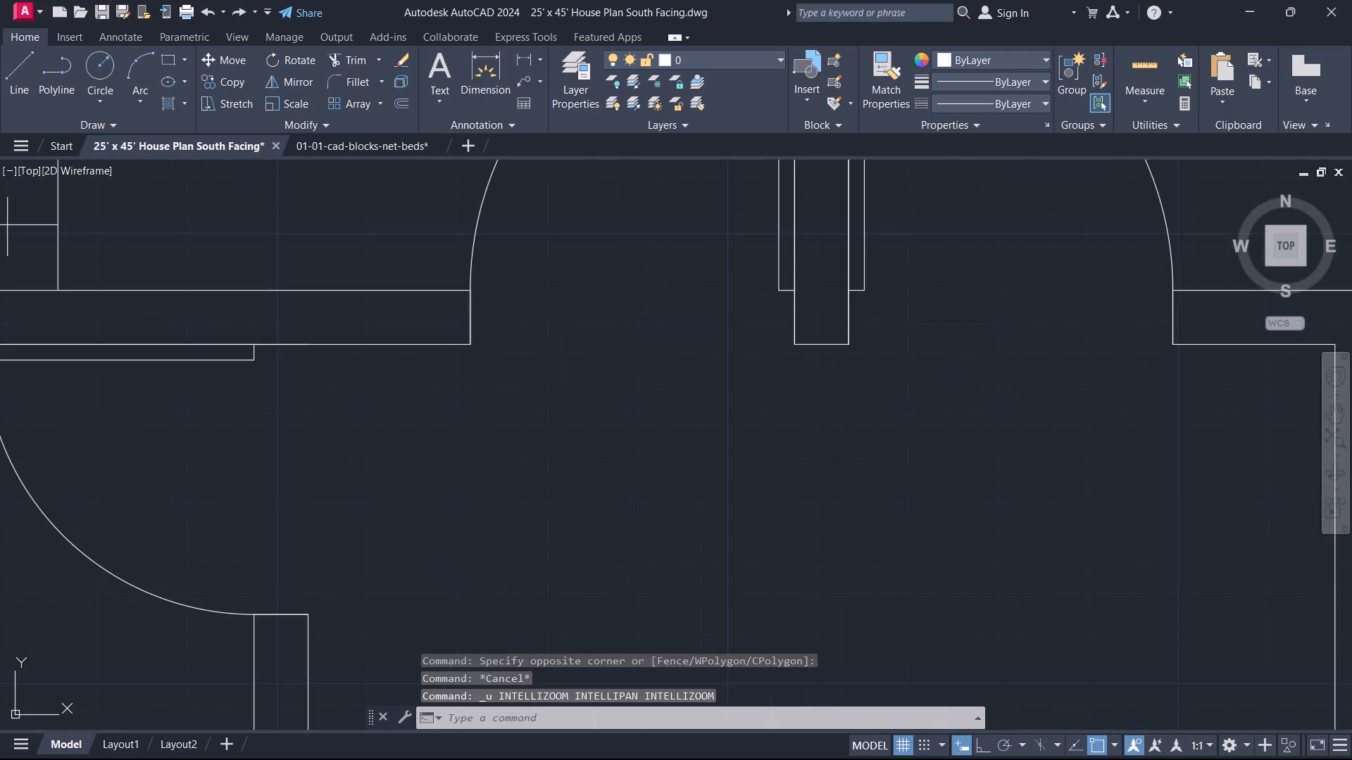
With ortho on, mirror the northwest wardrobe, rail and hangers about the midline of the wall between the north bedrooms, keeping the original.
scroll(573, 349, down, 2)
scroll(589, 359, up, 3)
click(415, 399)
scroll(189, 375, down, 1)
middle_drag(190, 376, 677, 417)
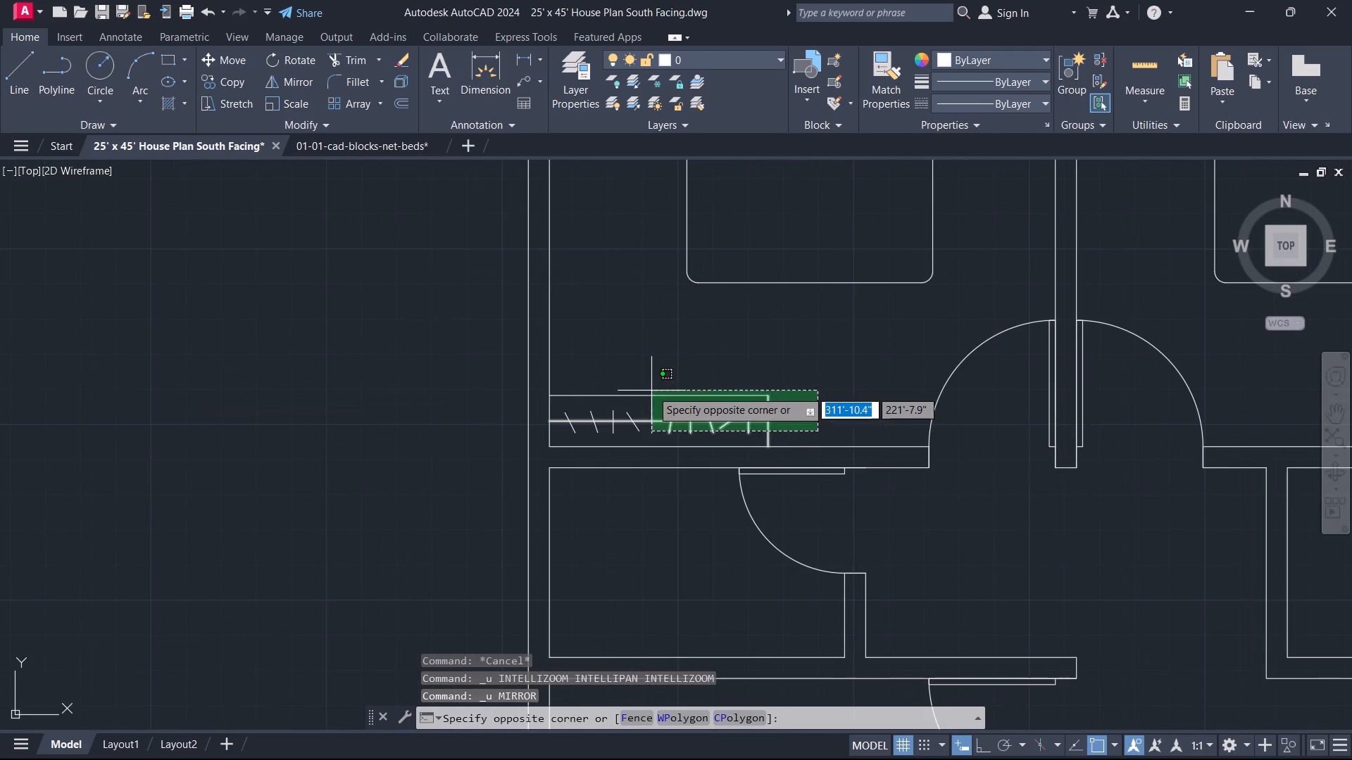
click(569, 376)
middle_drag(799, 424, 446, 407)
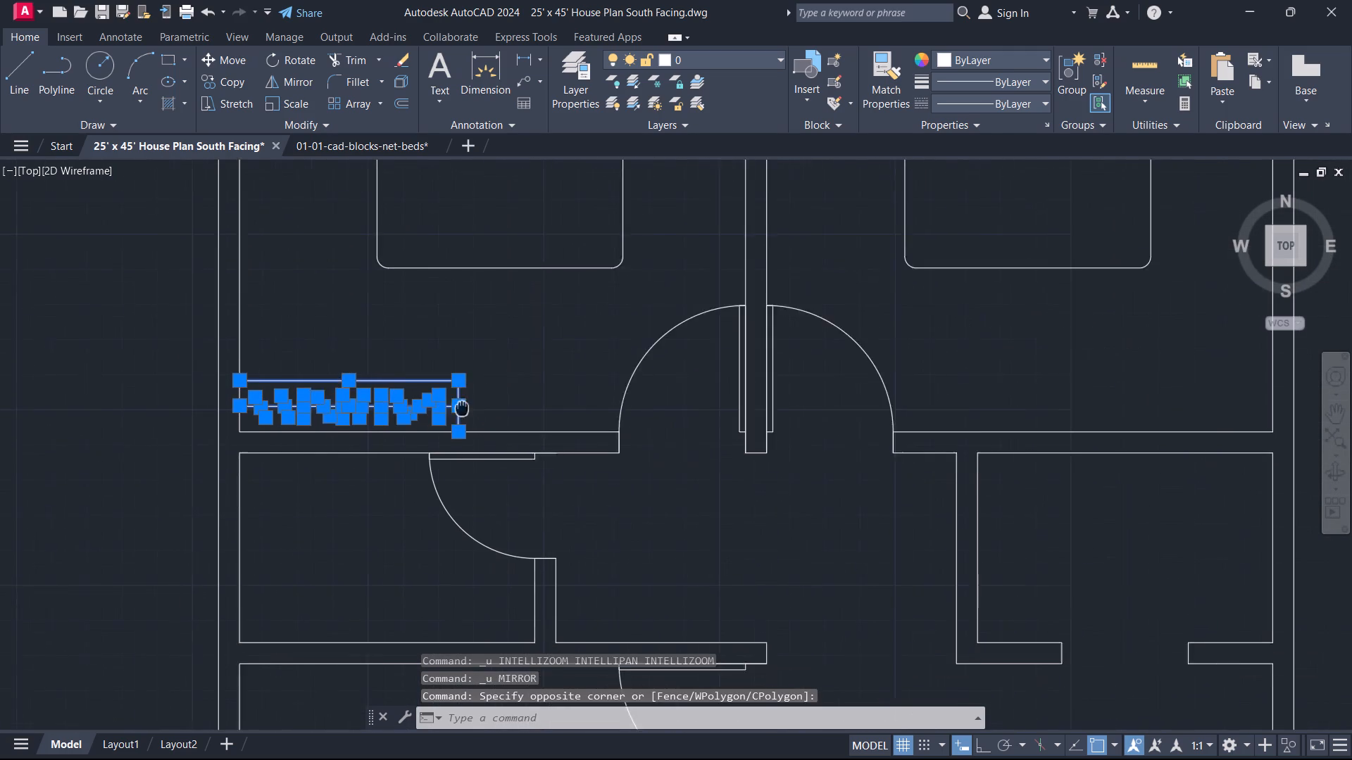
middle_drag(446, 407, 433, 407)
text(MI)
key(space)
scroll(658, 514, up, 2)
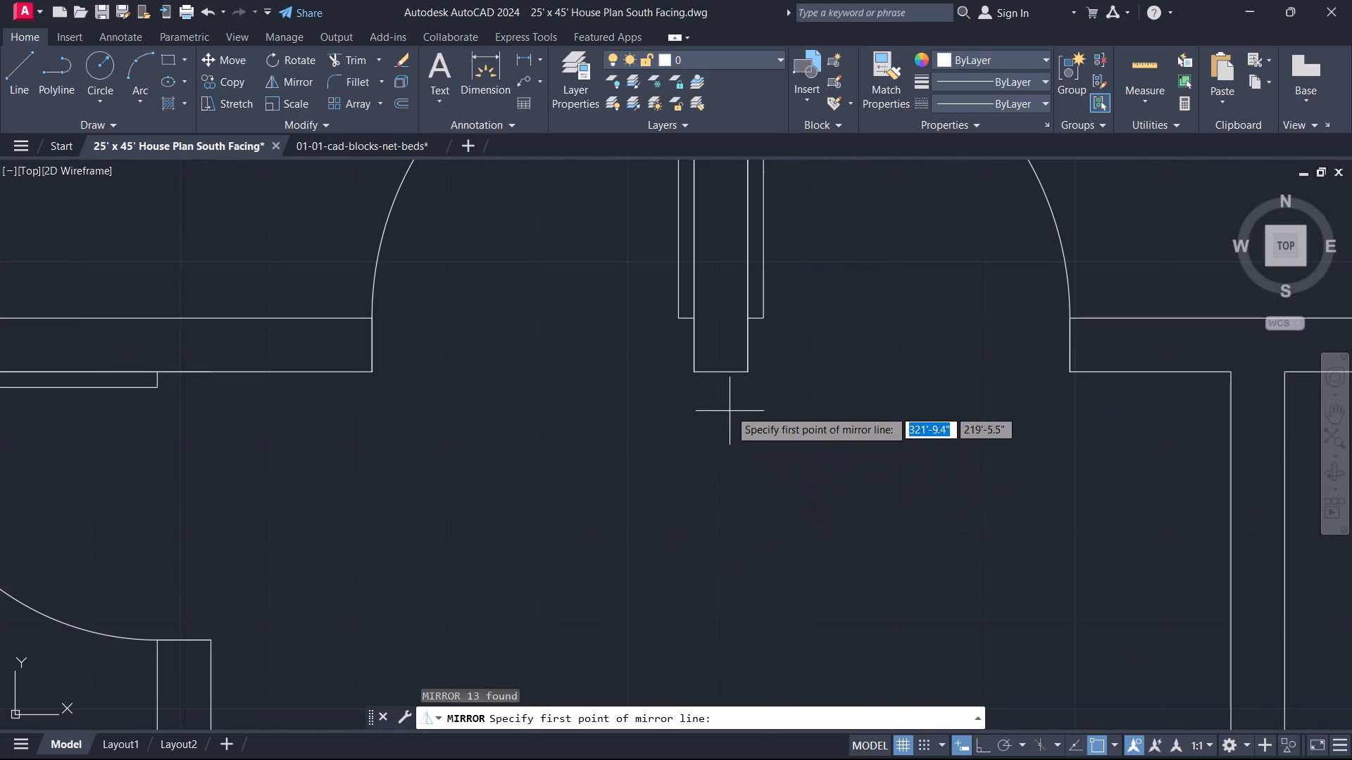
click(719, 374)
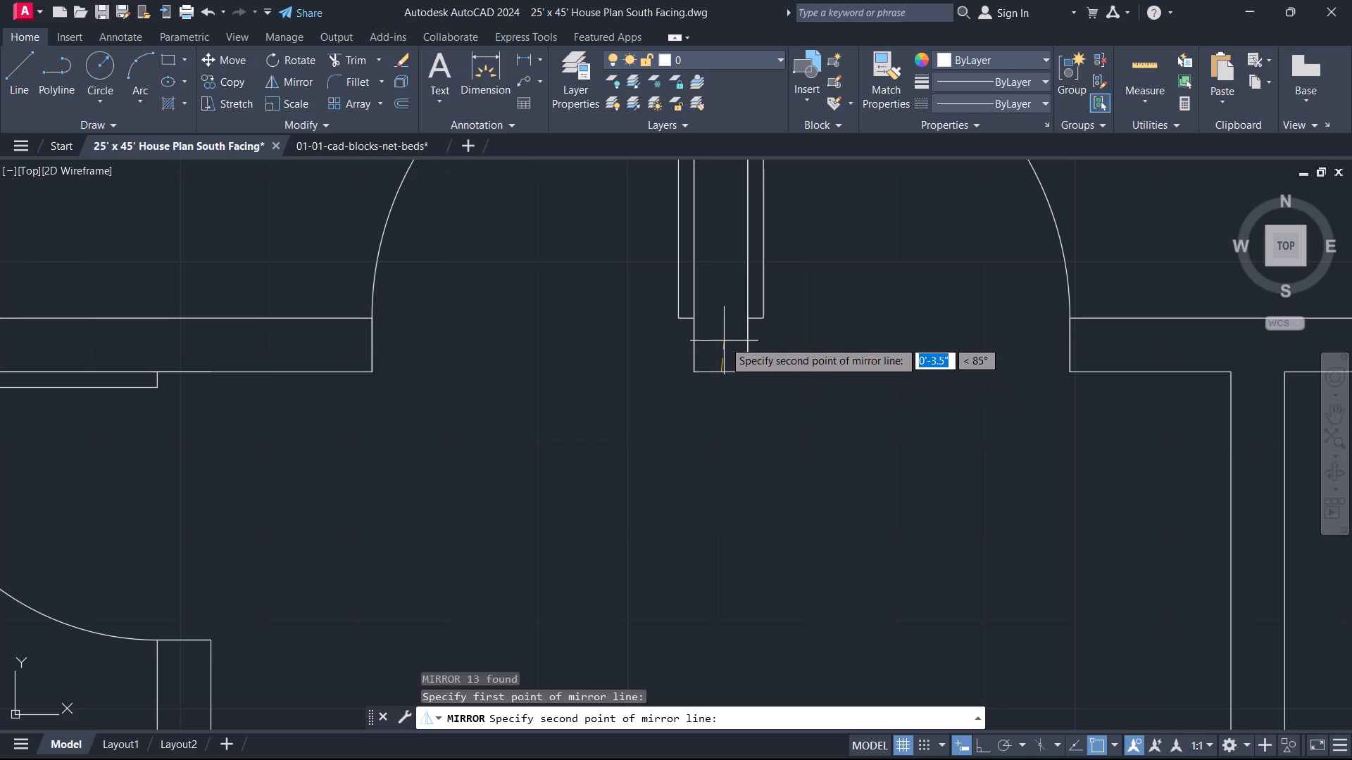
key(F8)
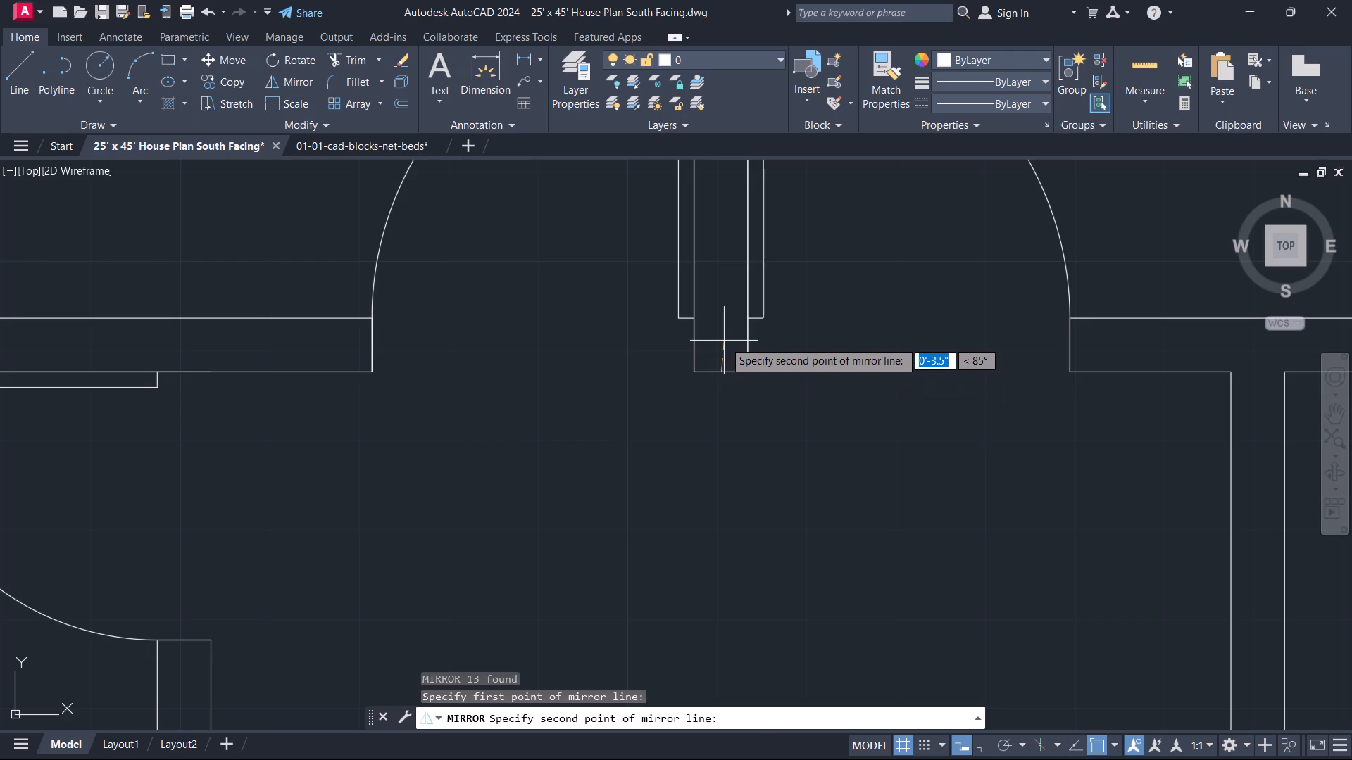
click(724, 324)
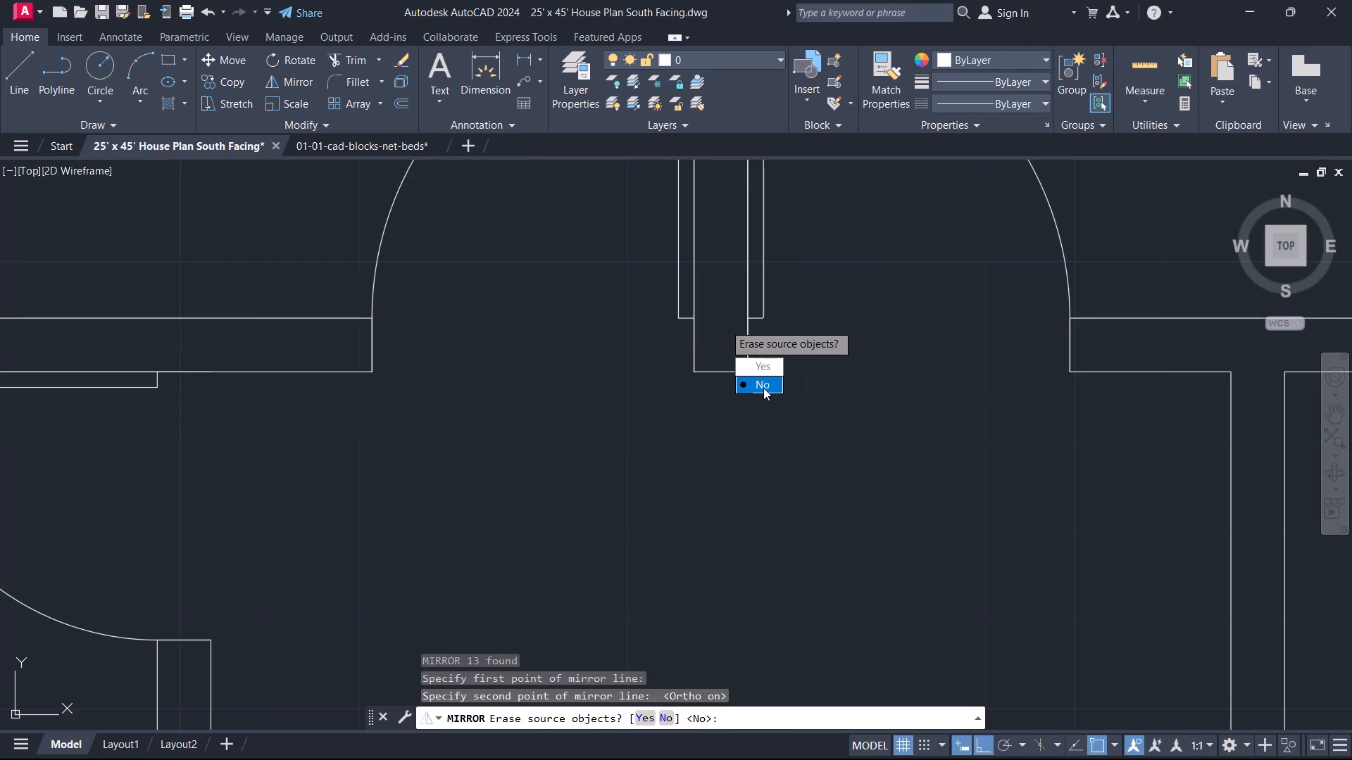
drag(763, 387, 725, 323)
scroll(722, 343, down, 5)
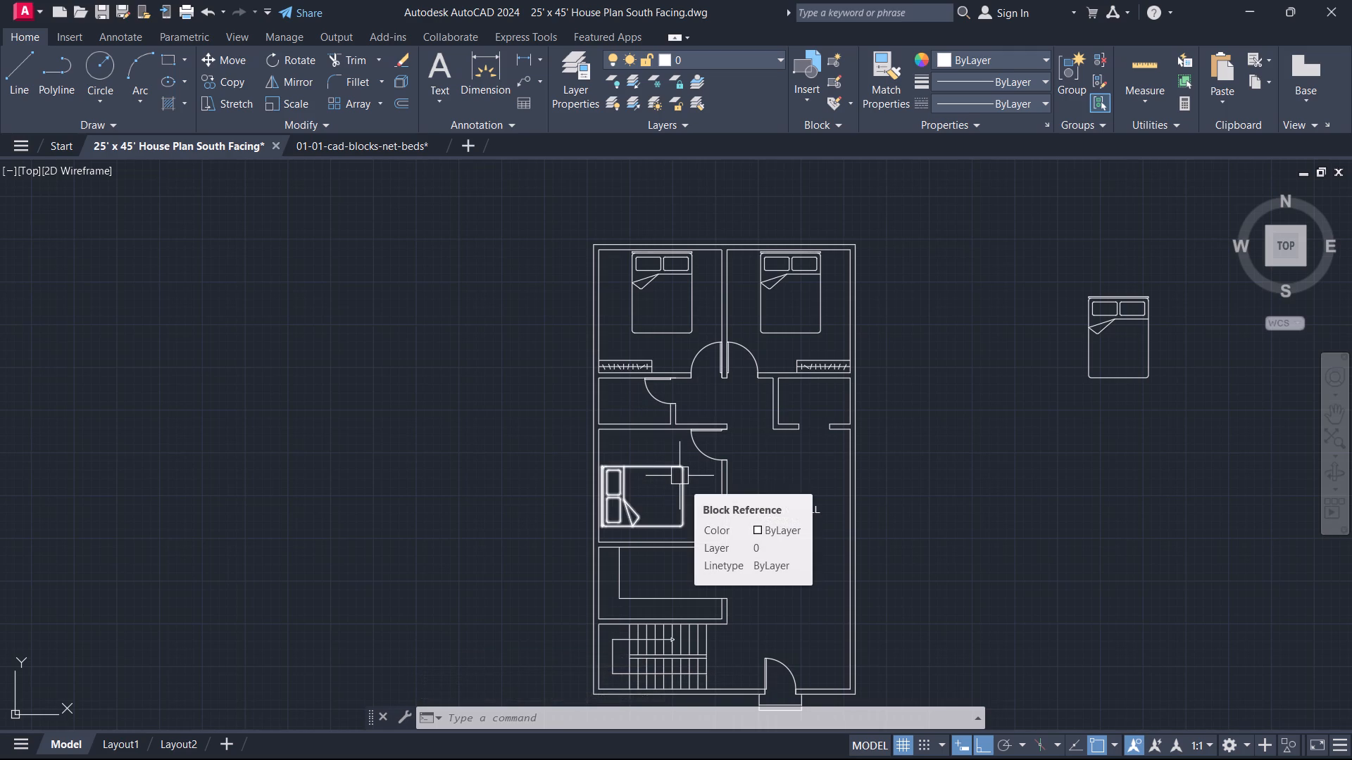
Open the recent kitchen-sink, sofa-armchairs-designs and rangues block drawings alongside the house plan.
click(48, 146)
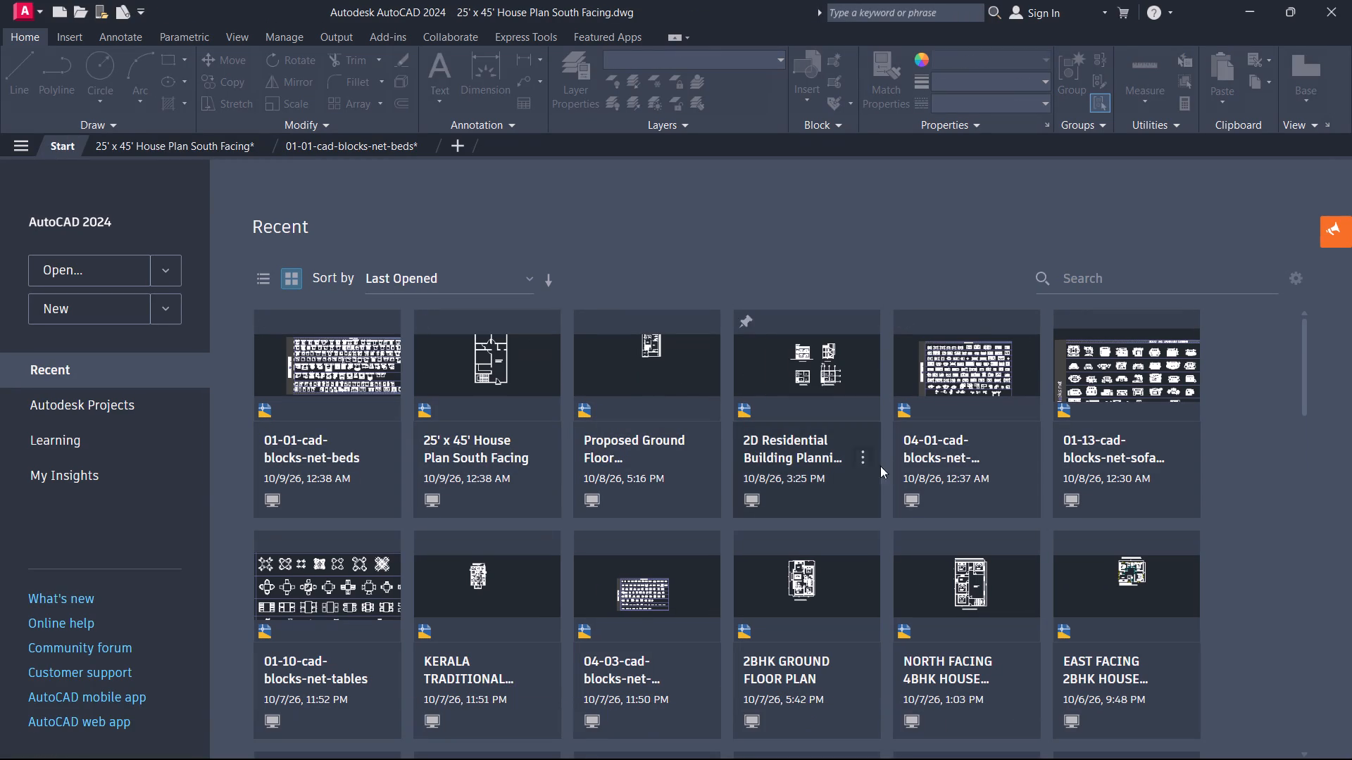
click(931, 455)
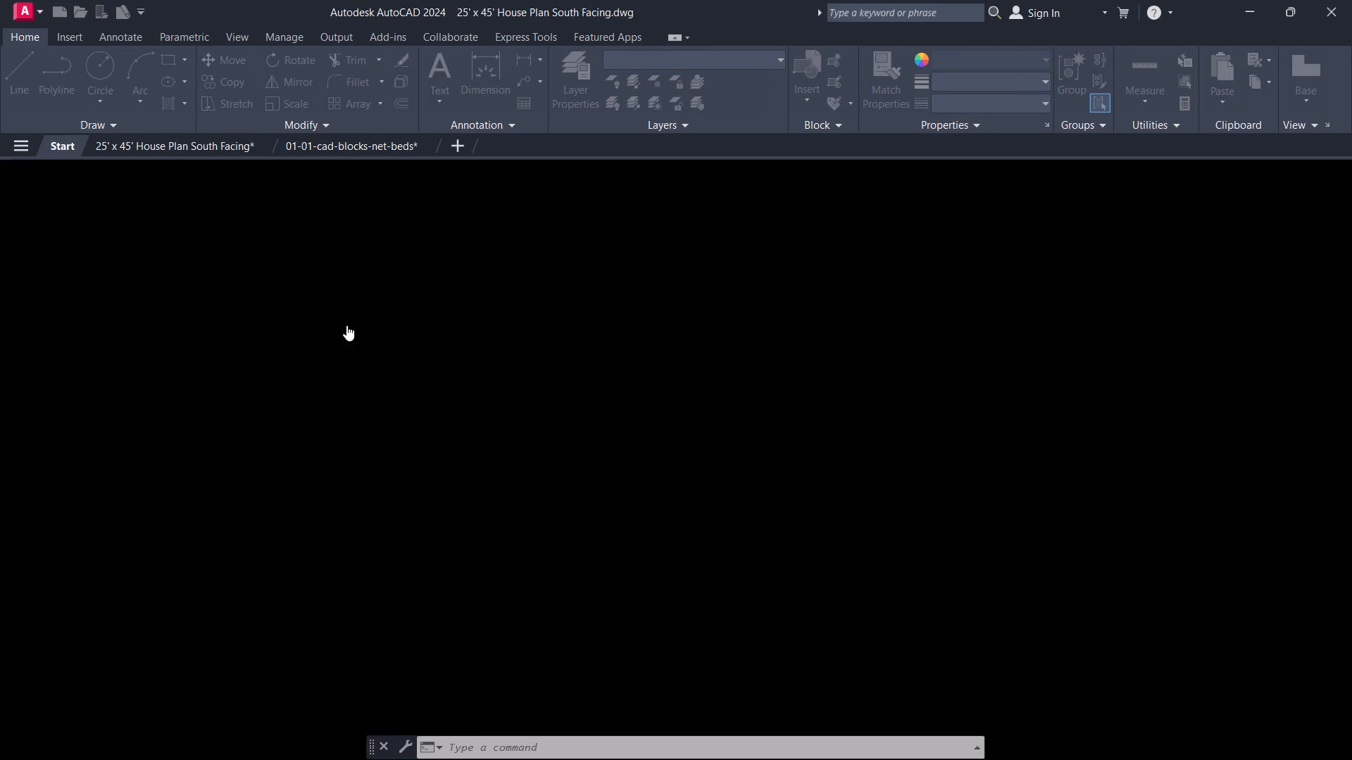
click(54, 144)
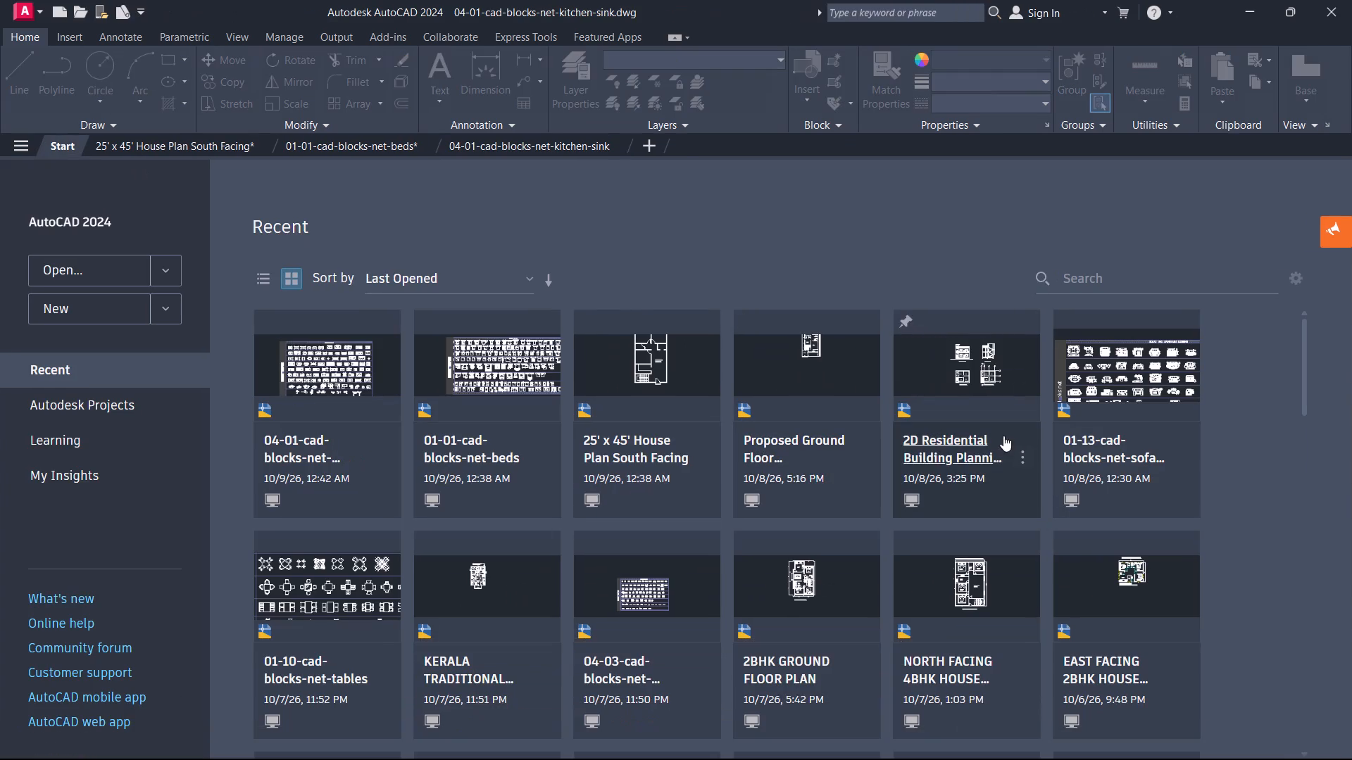
click(1072, 440)
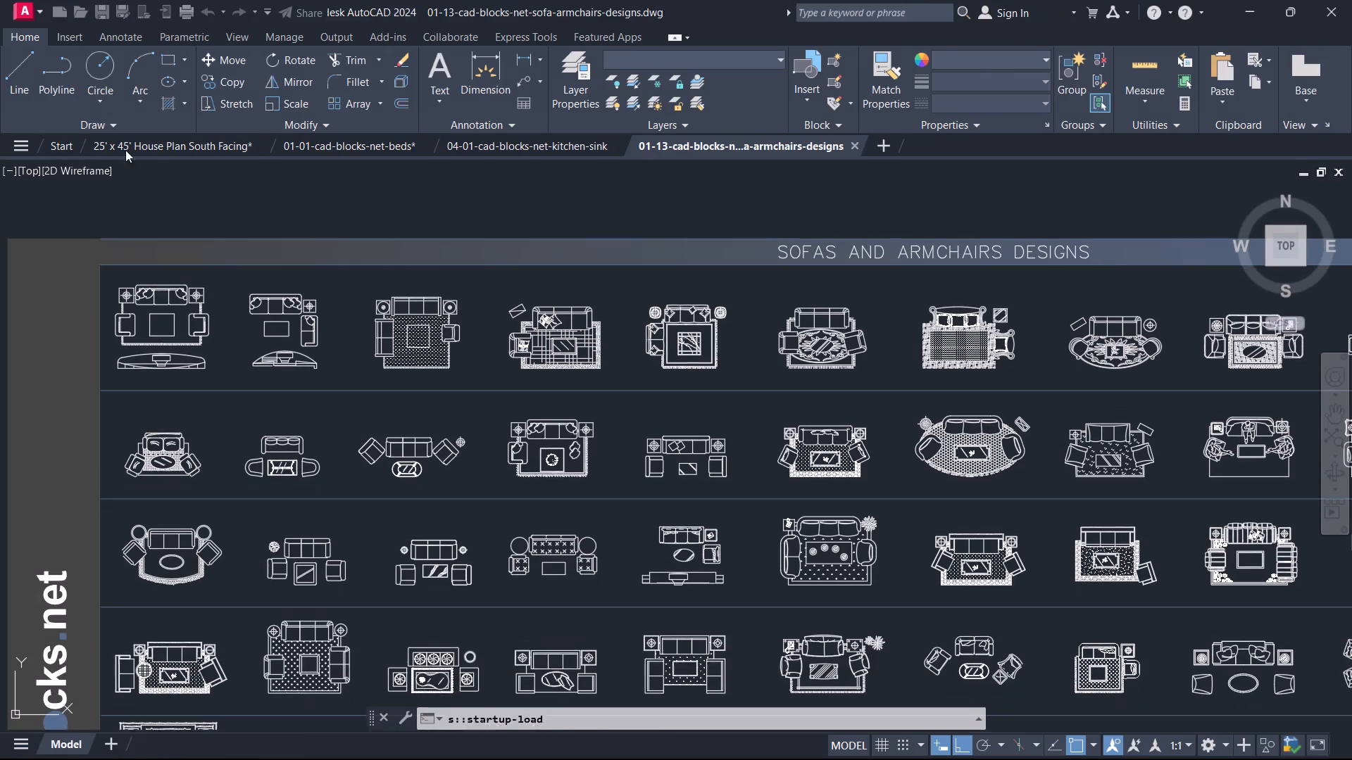
click(65, 146)
scroll(547, 604, down, 1)
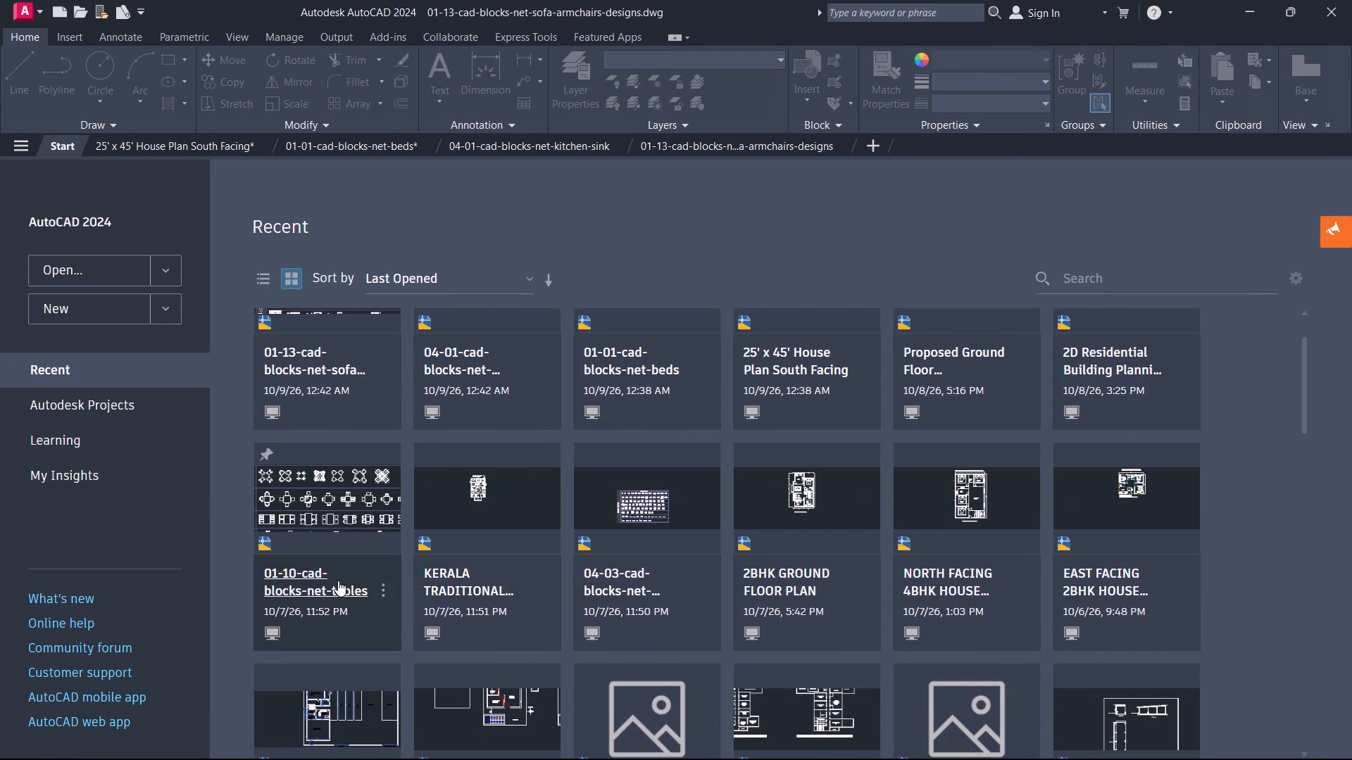
click(629, 571)
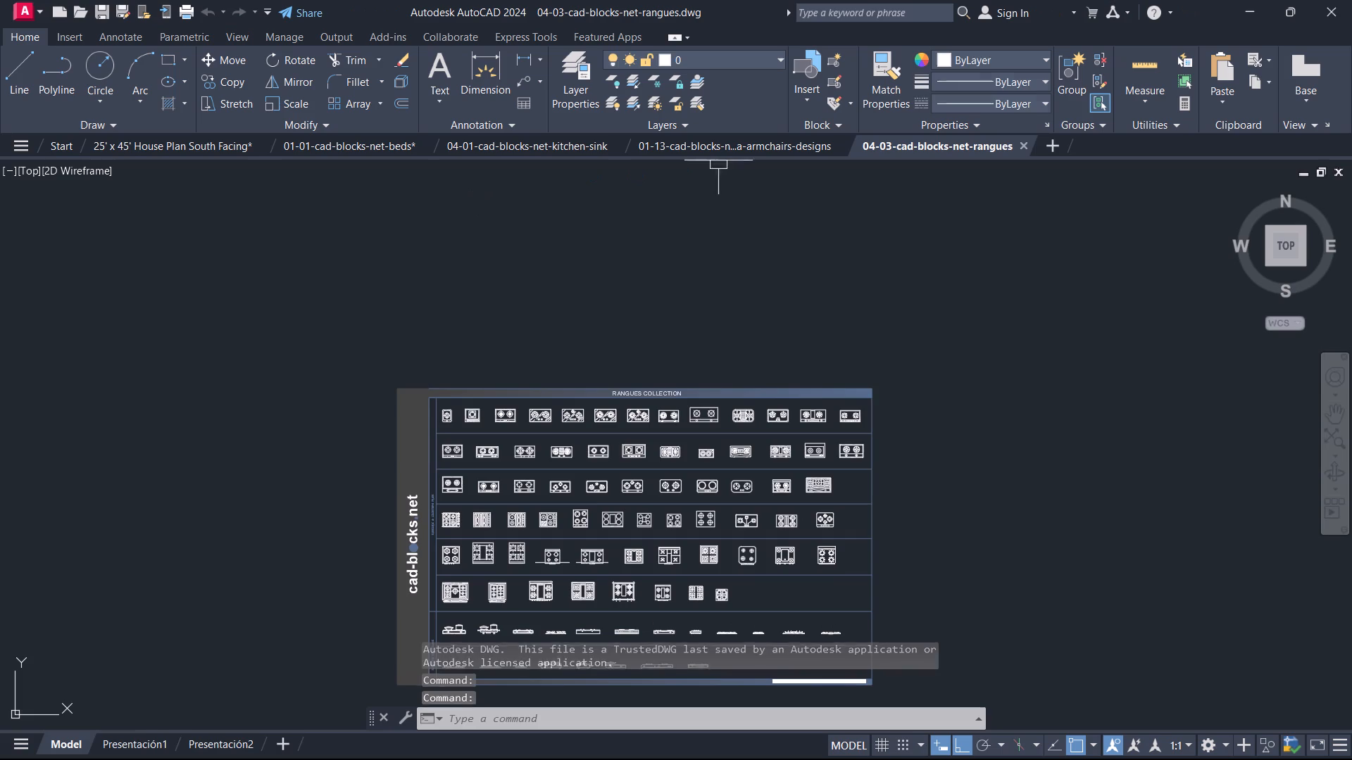
Copy the rounded three-burner stove from the rangues collection's third row and paste it into the house plan file, northeast of the house.
scroll(637, 503, up, 3)
click(607, 449)
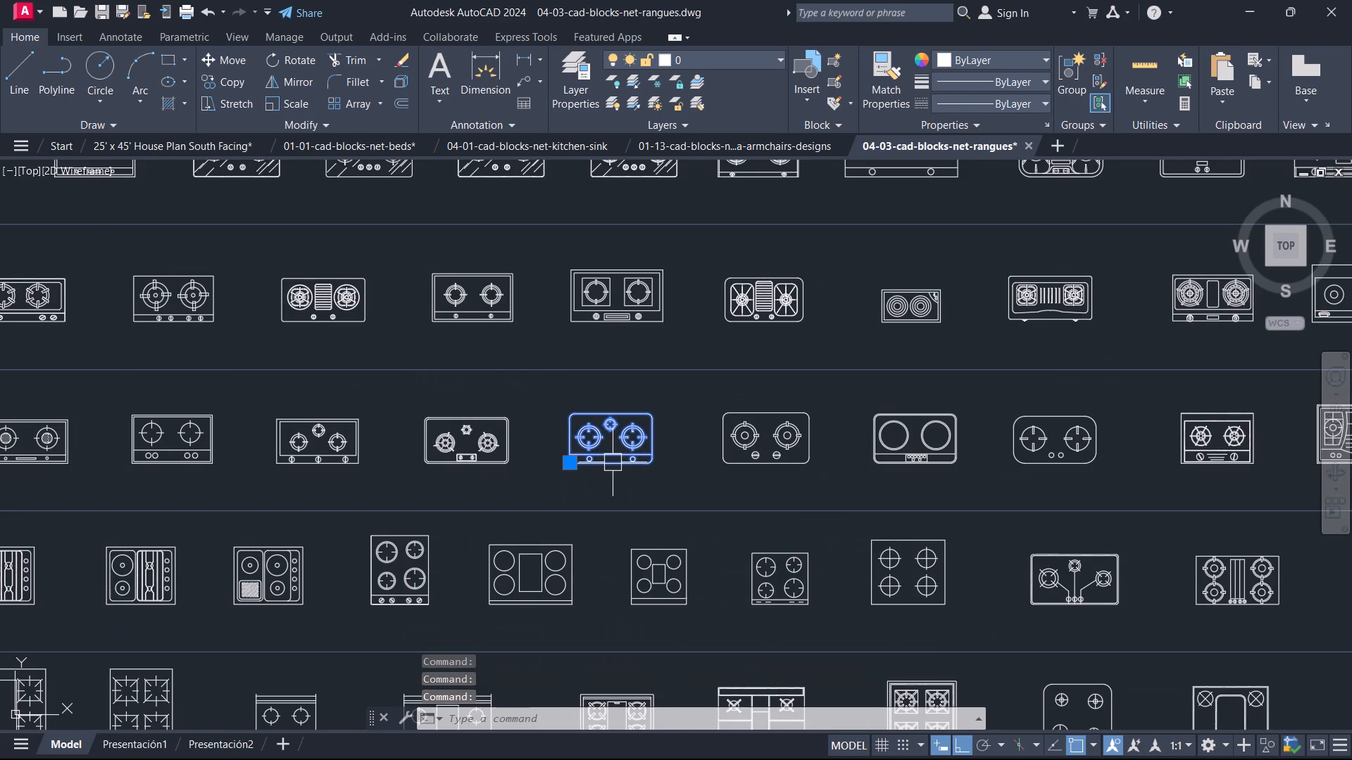
key(ctrl+c)
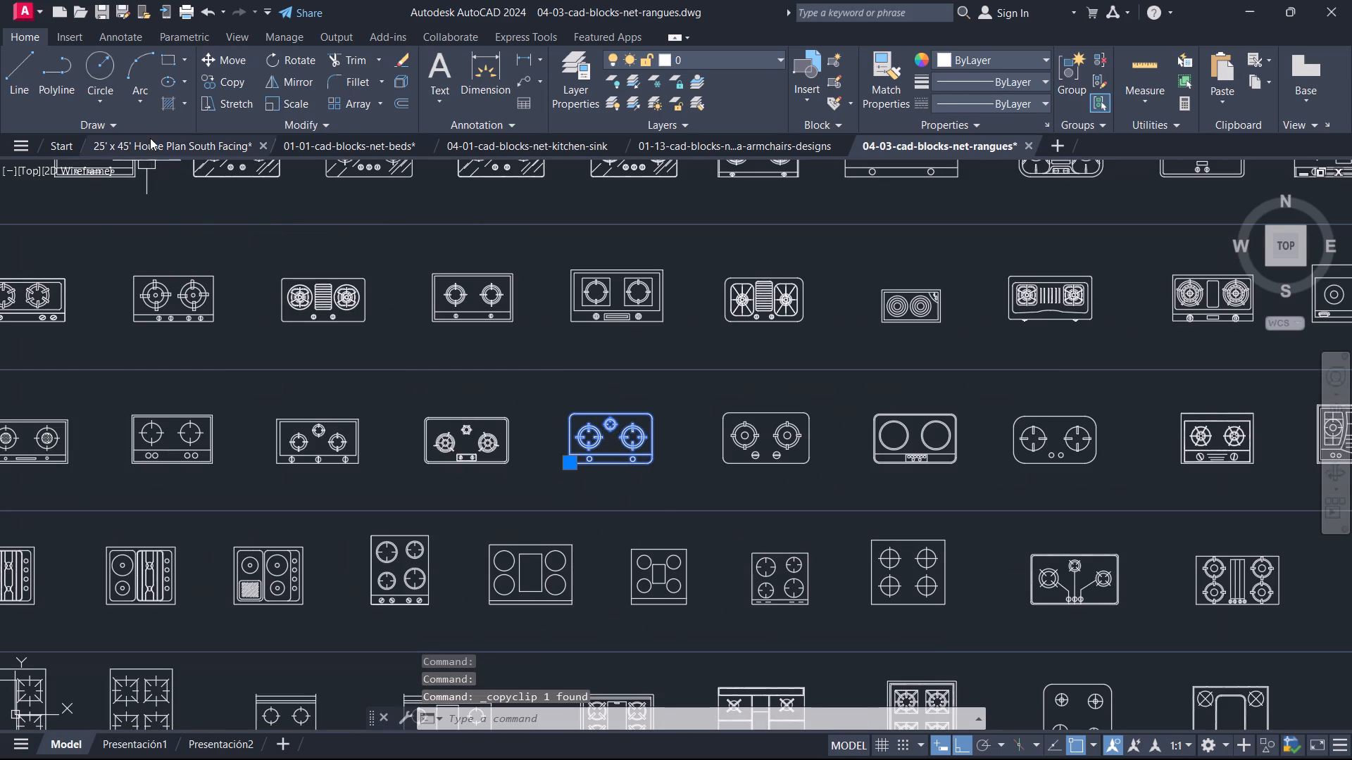
click(152, 146)
key(ctrl+v)
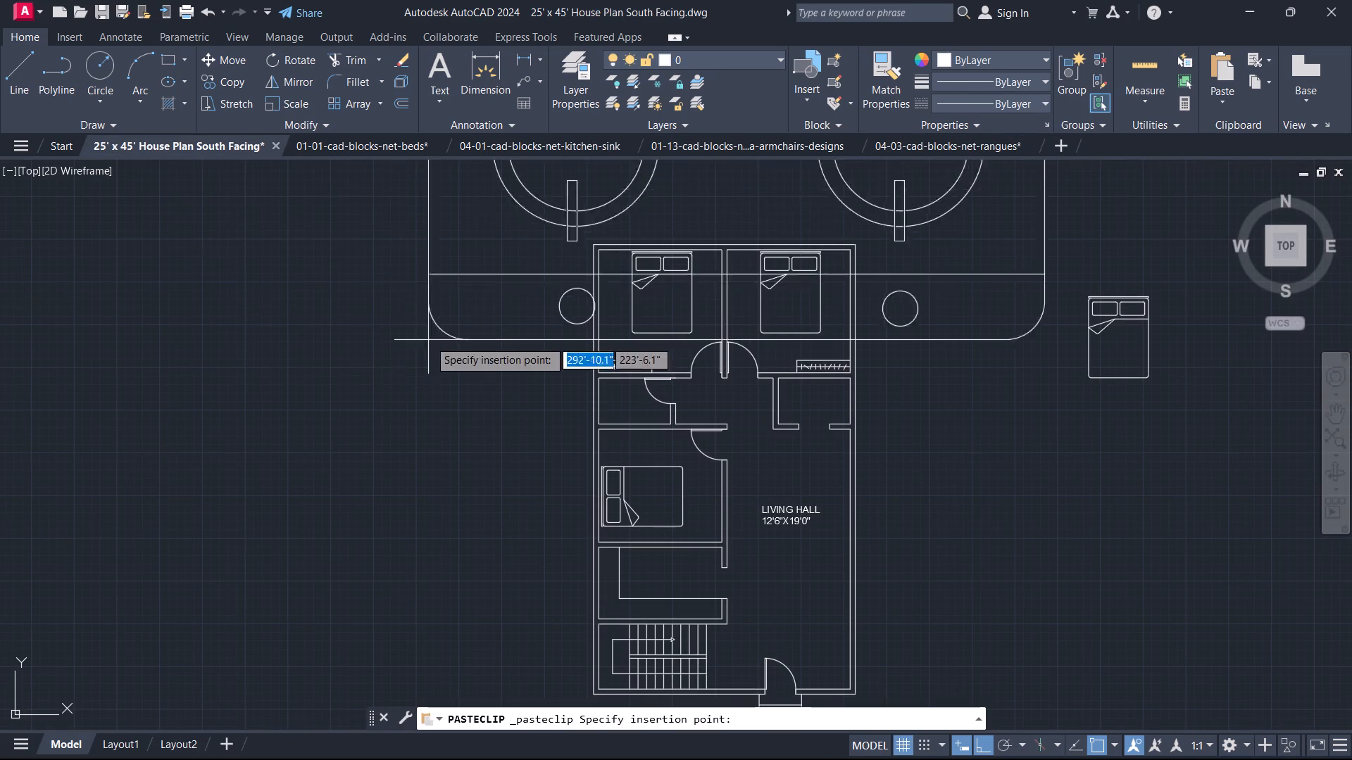
scroll(431, 390, down, 3)
click(713, 338)
key(Escape)
Delete the two spare beds lying east of the house plan.
drag(891, 478, 834, 440)
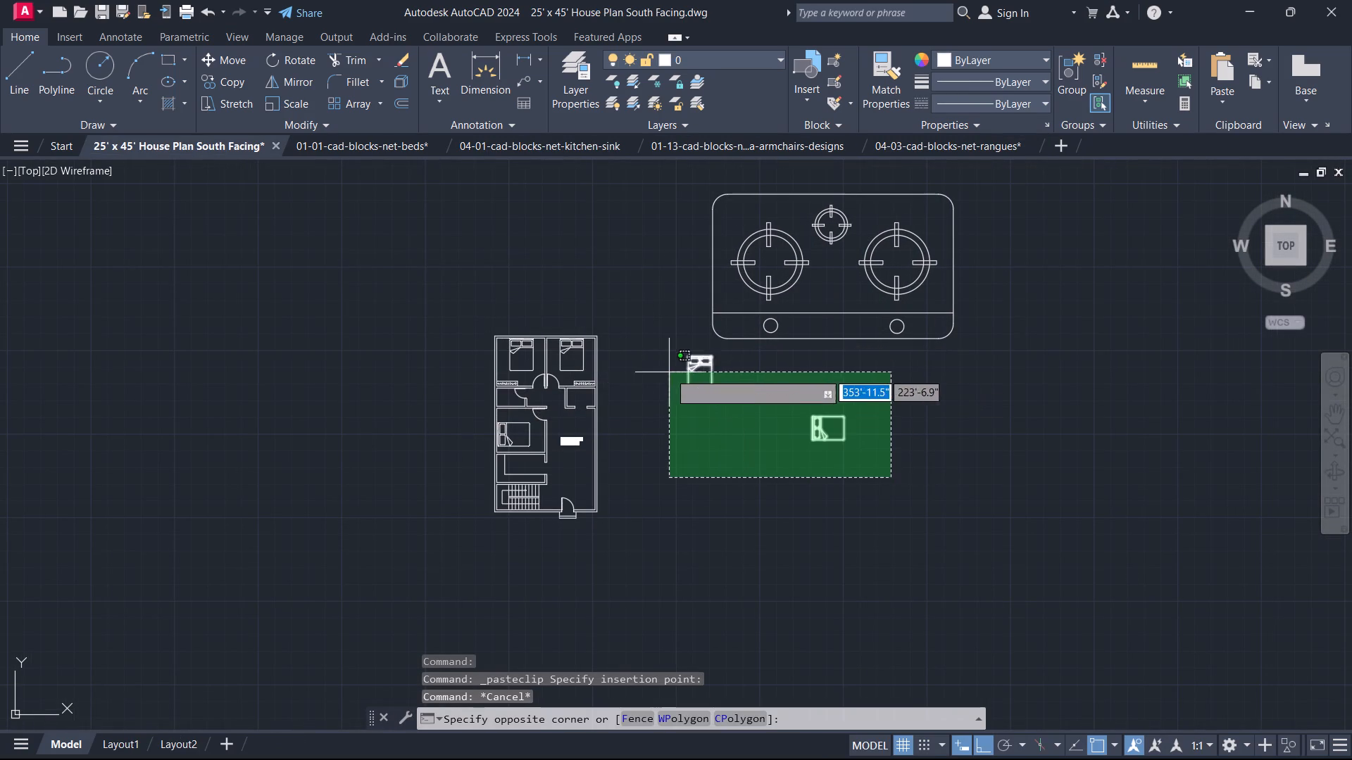
click(646, 355)
key(Delete)
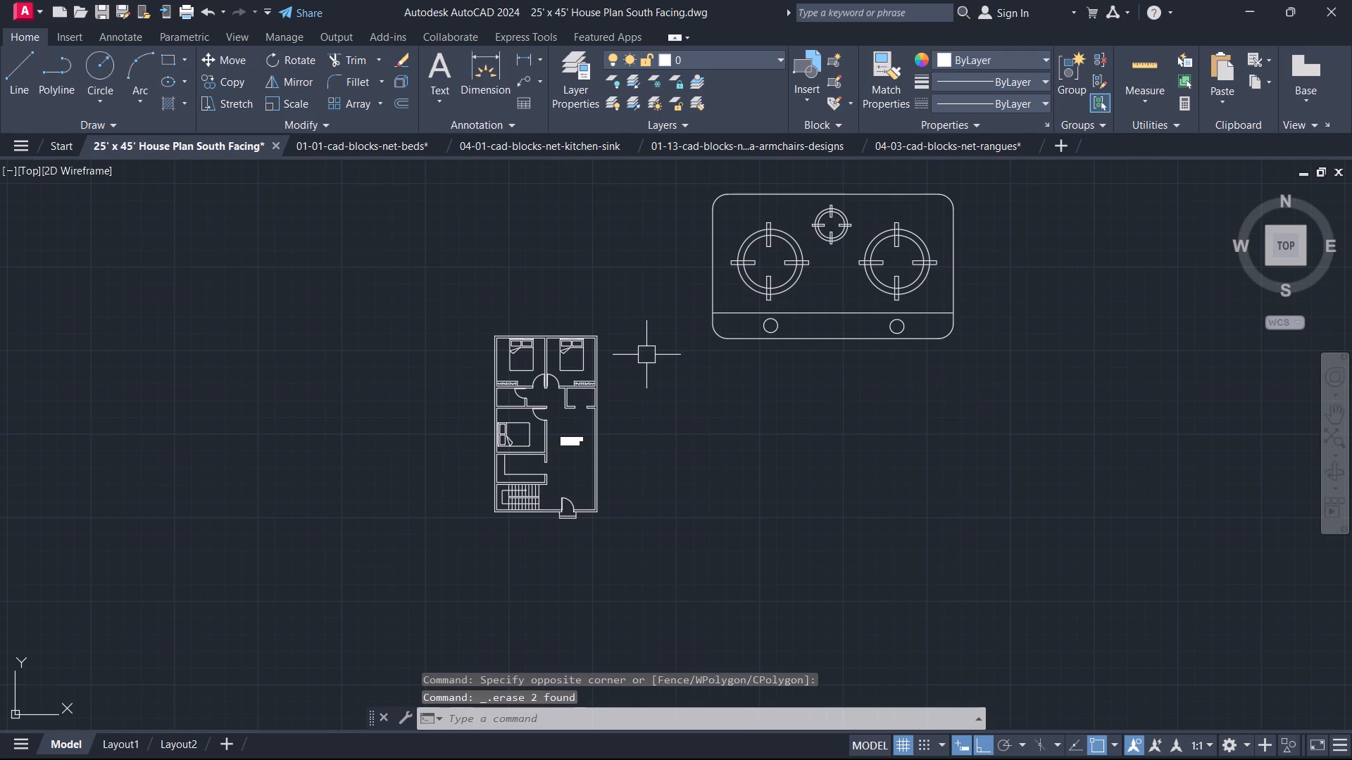
key(d)
key(Escape)
Scale the pasted stove down freehand, from a base point near its southwest corner, to suit the kitchen counter.
text(SC)
key(space)
click(782, 324)
key(space)
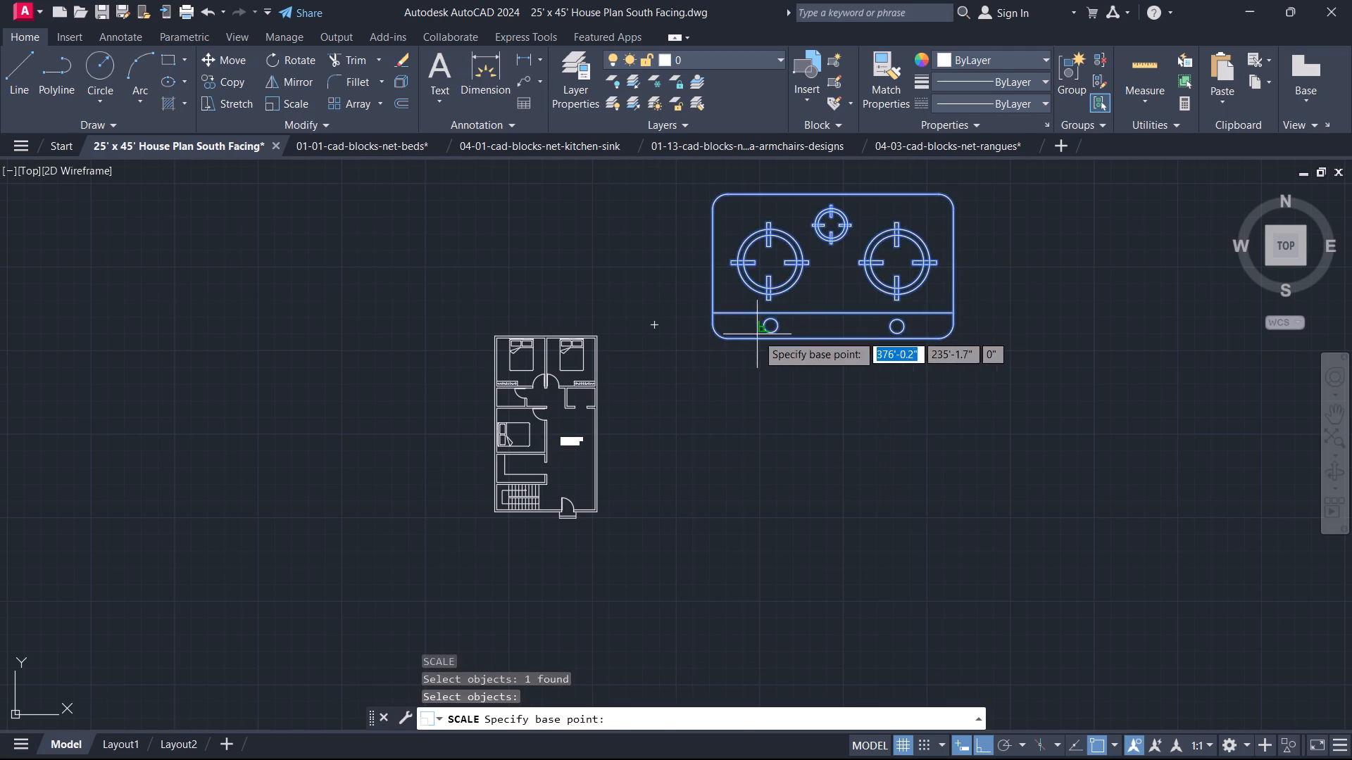
click(757, 334)
scroll(760, 332, up, 2)
click(760, 332)
key(Escape)
Copy the scaled stove onto the kitchen's south counter, with ortho and object snap off.
scroll(783, 328, up, 1)
click(819, 324)
click(713, 233)
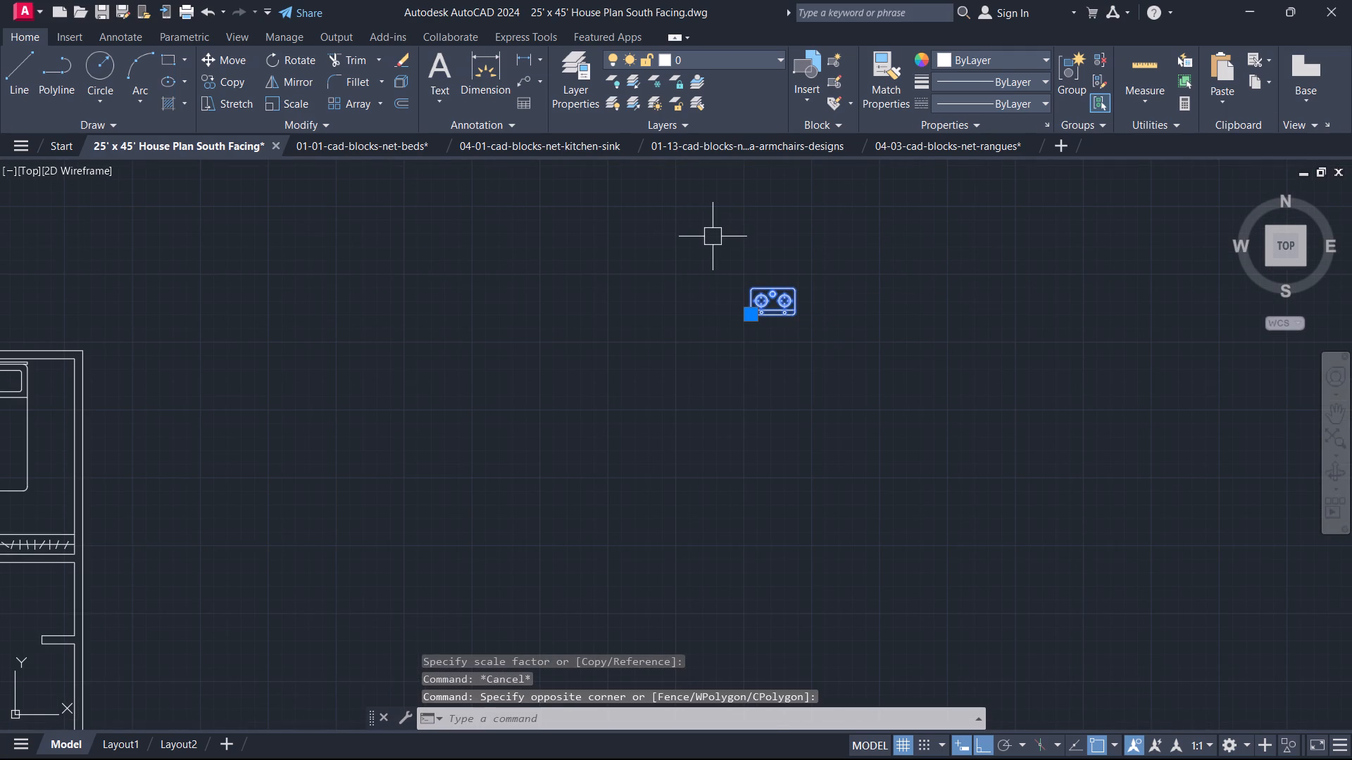
text(CO)
key(space)
click(716, 256)
middle_drag(480, 462, 896, 362)
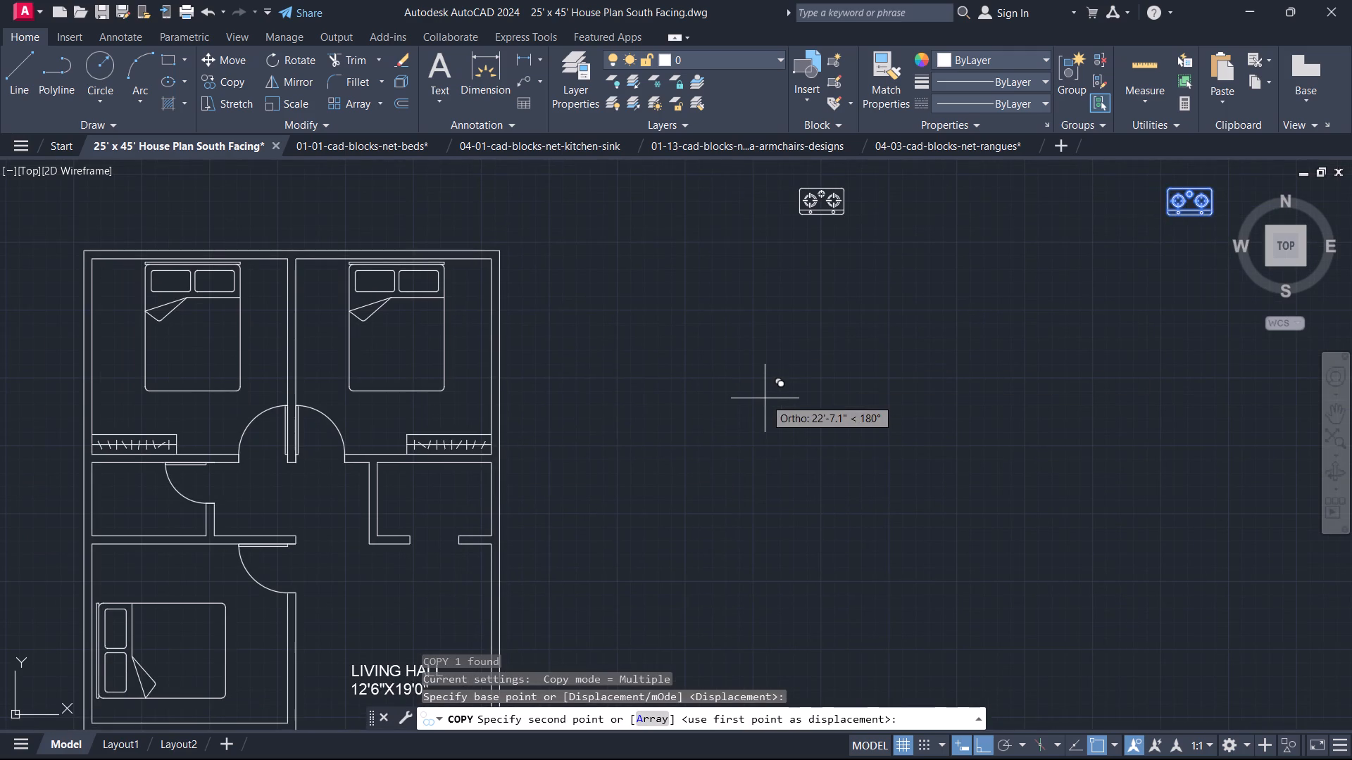
key(F9)
key(F8)
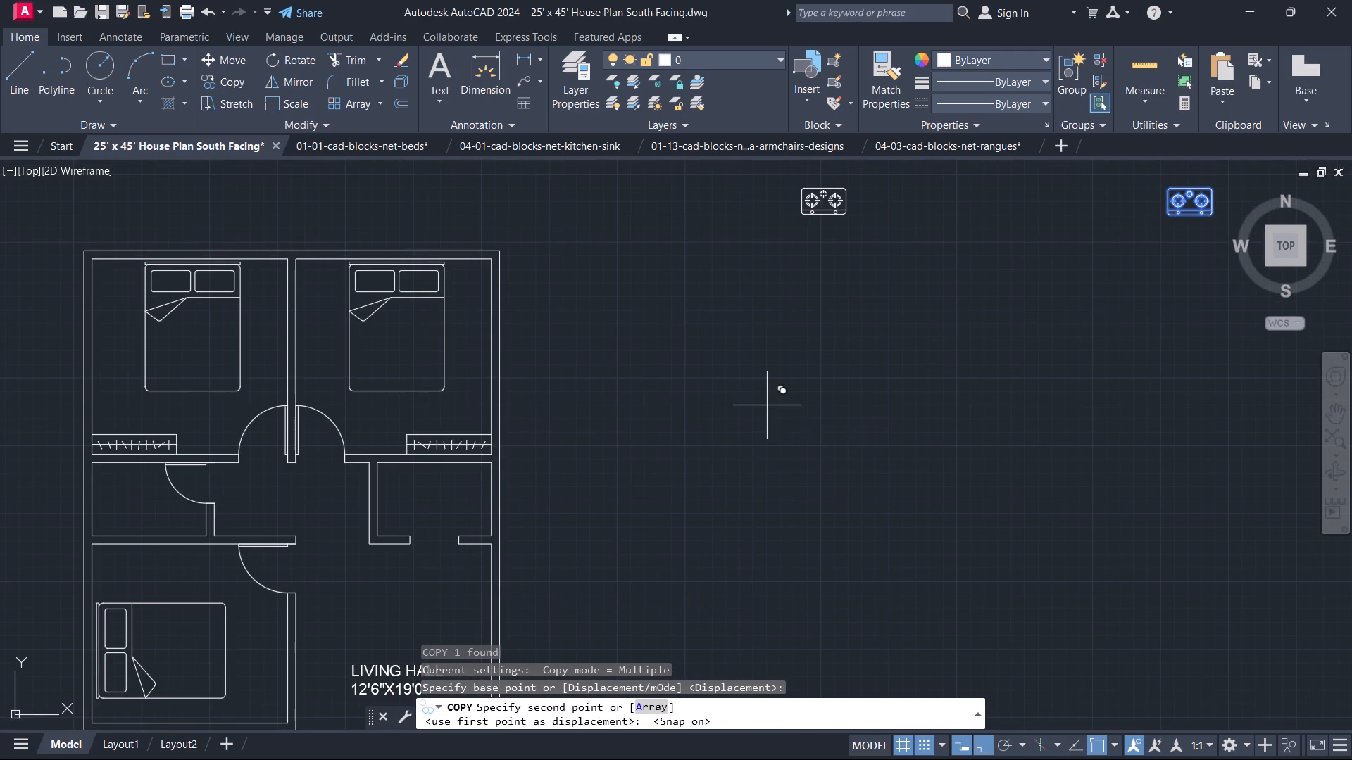
key(F9)
scroll(556, 463, down, 1)
middle_drag(501, 500, 736, 441)
scroll(551, 562, up, 1)
middle_drag(543, 560, 637, 335)
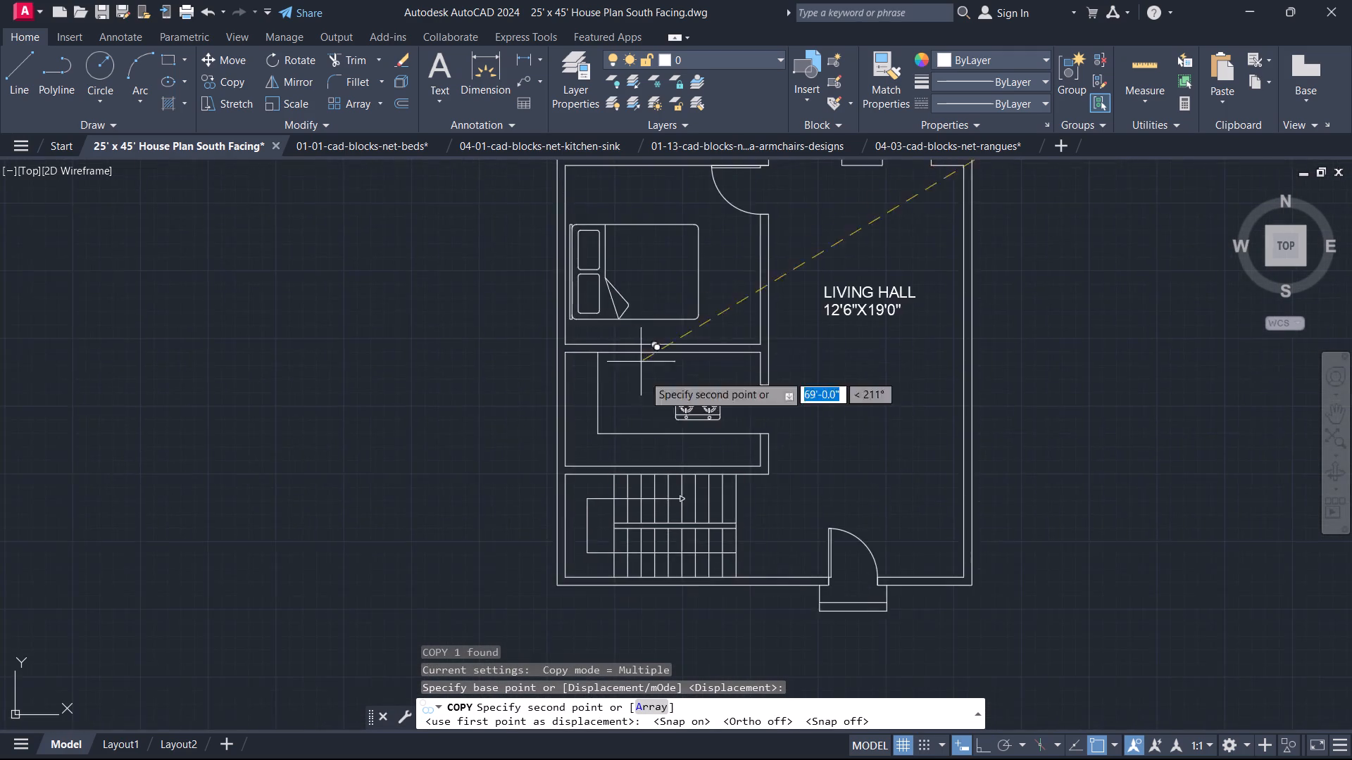
scroll(656, 422, up, 1)
key(F3)
scroll(607, 436, up, 1)
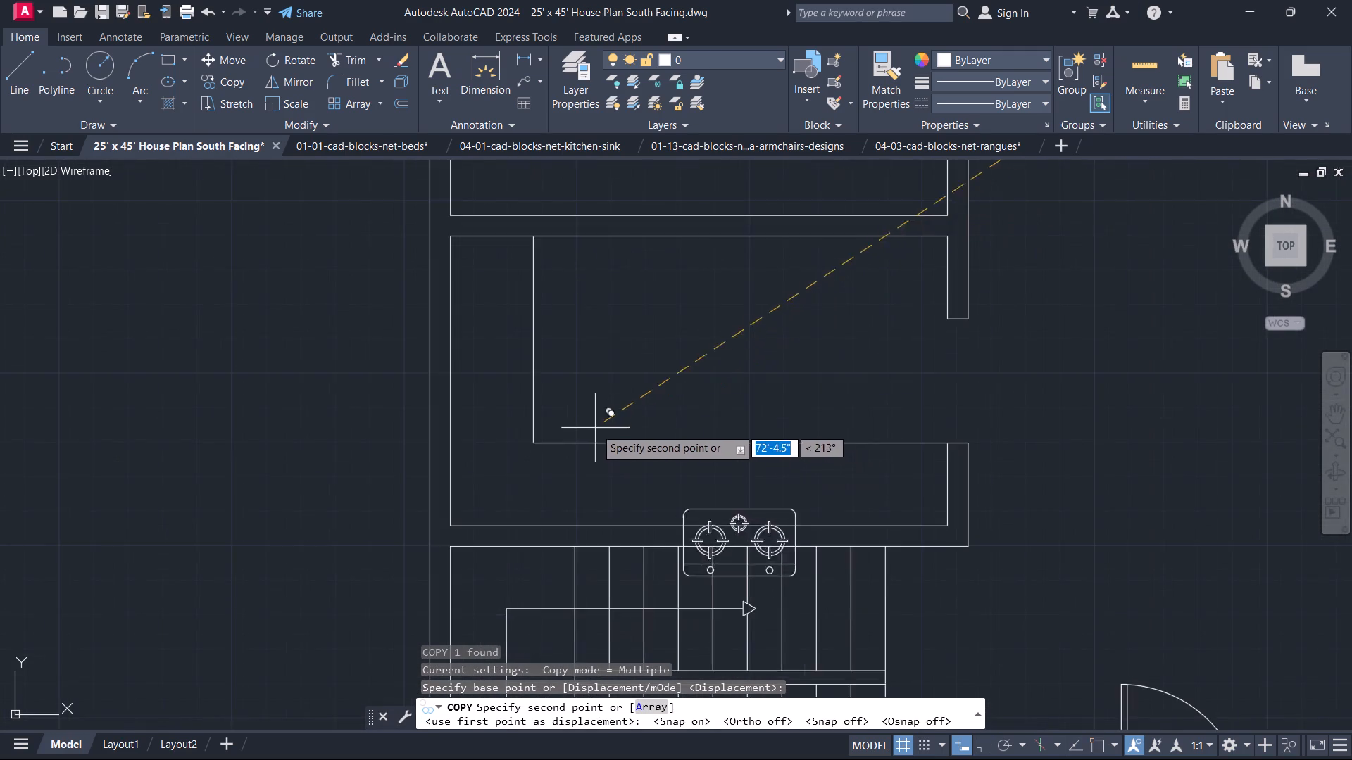
scroll(594, 427, up, 2)
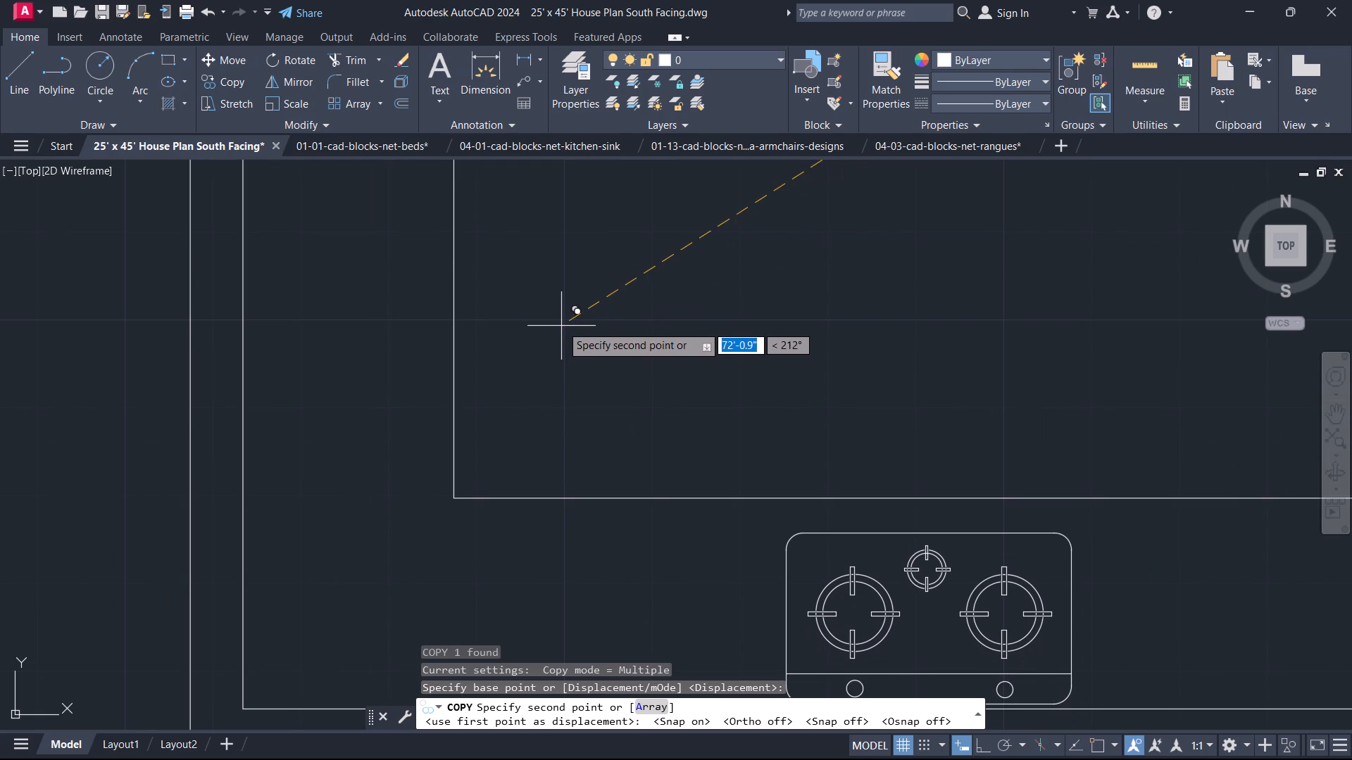
click(561, 324)
key(Escape)
Close the rangues block drawing without saving its changes.
scroll(634, 342, down, 3)
middle_drag(635, 342, 527, 293)
middle_drag(765, 344, 666, 444)
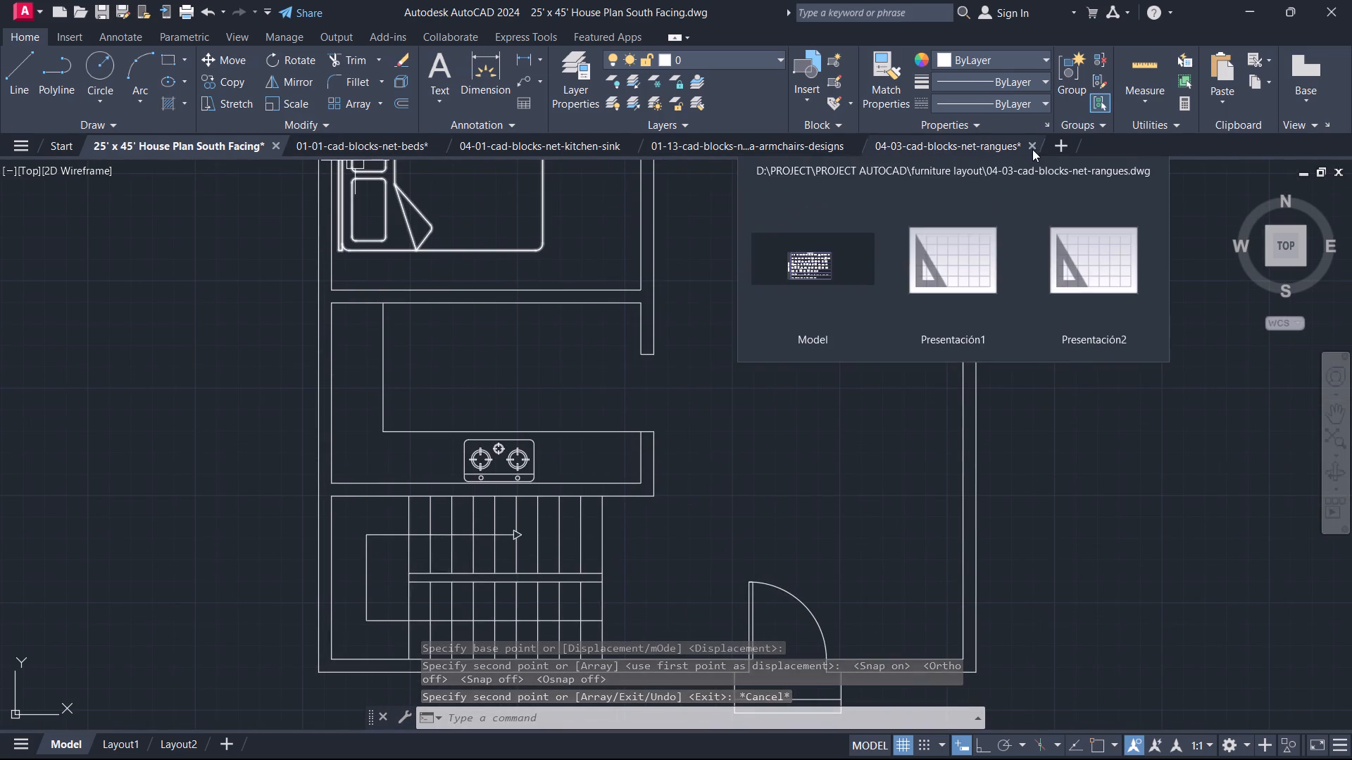
click(1032, 146)
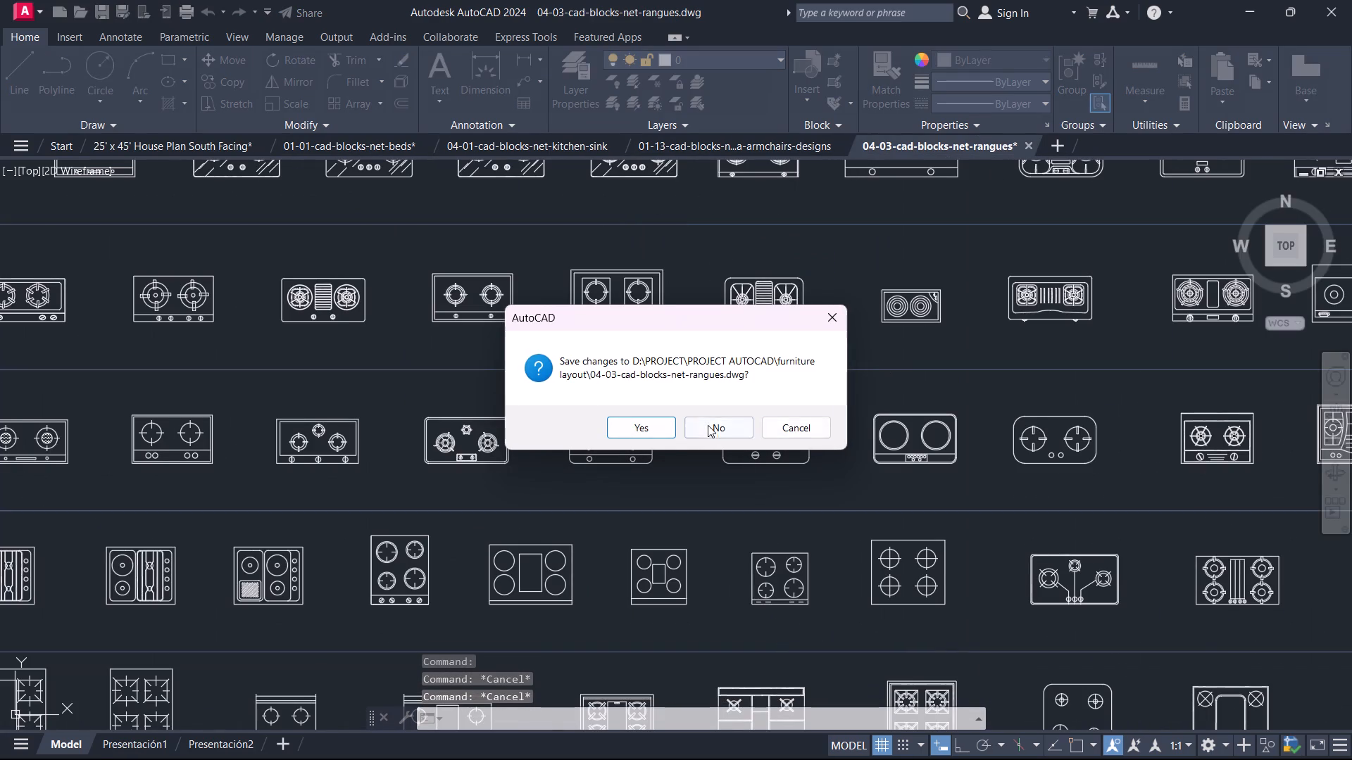
click(708, 425)
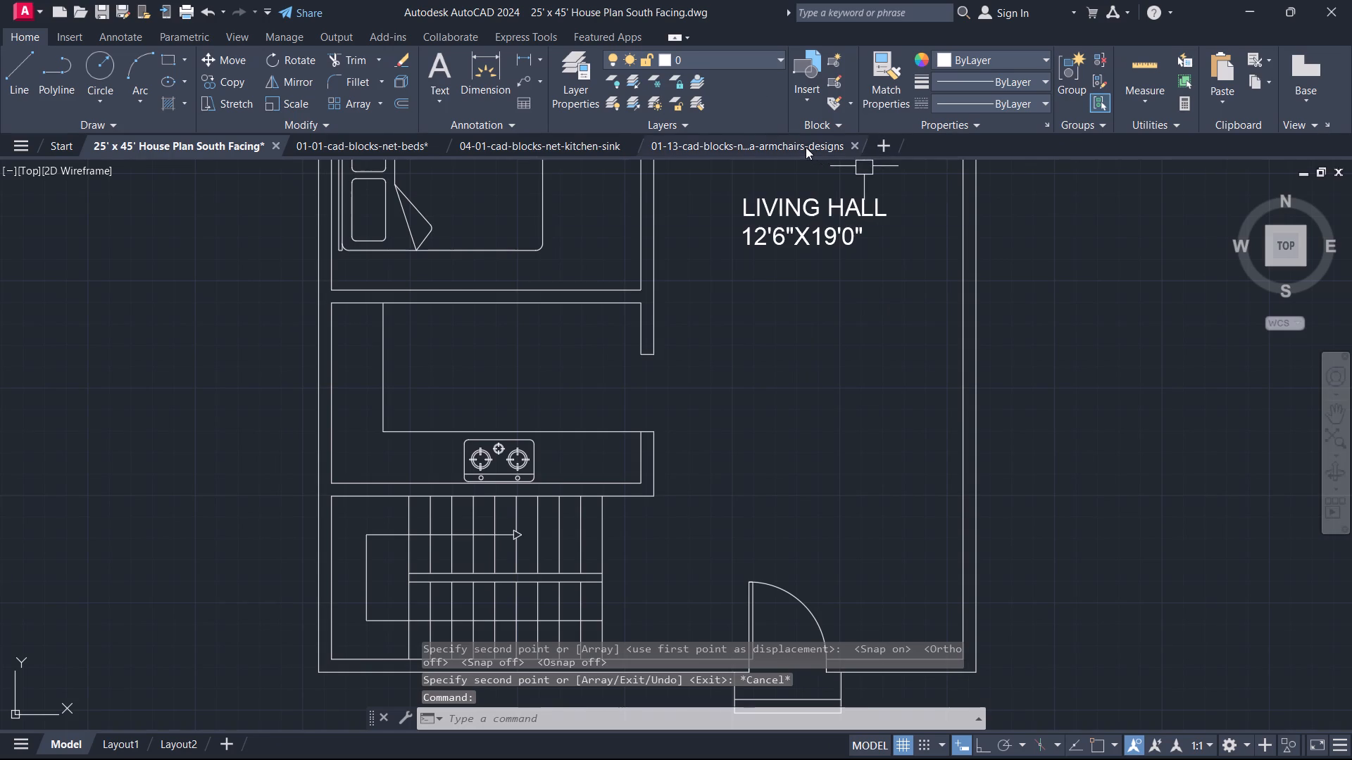
Switch to the sofas and armchairs designs drawing at its first rows of sofa sets.
click(806, 146)
scroll(452, 399, down, 1)
middle_drag(416, 403, 673, 288)
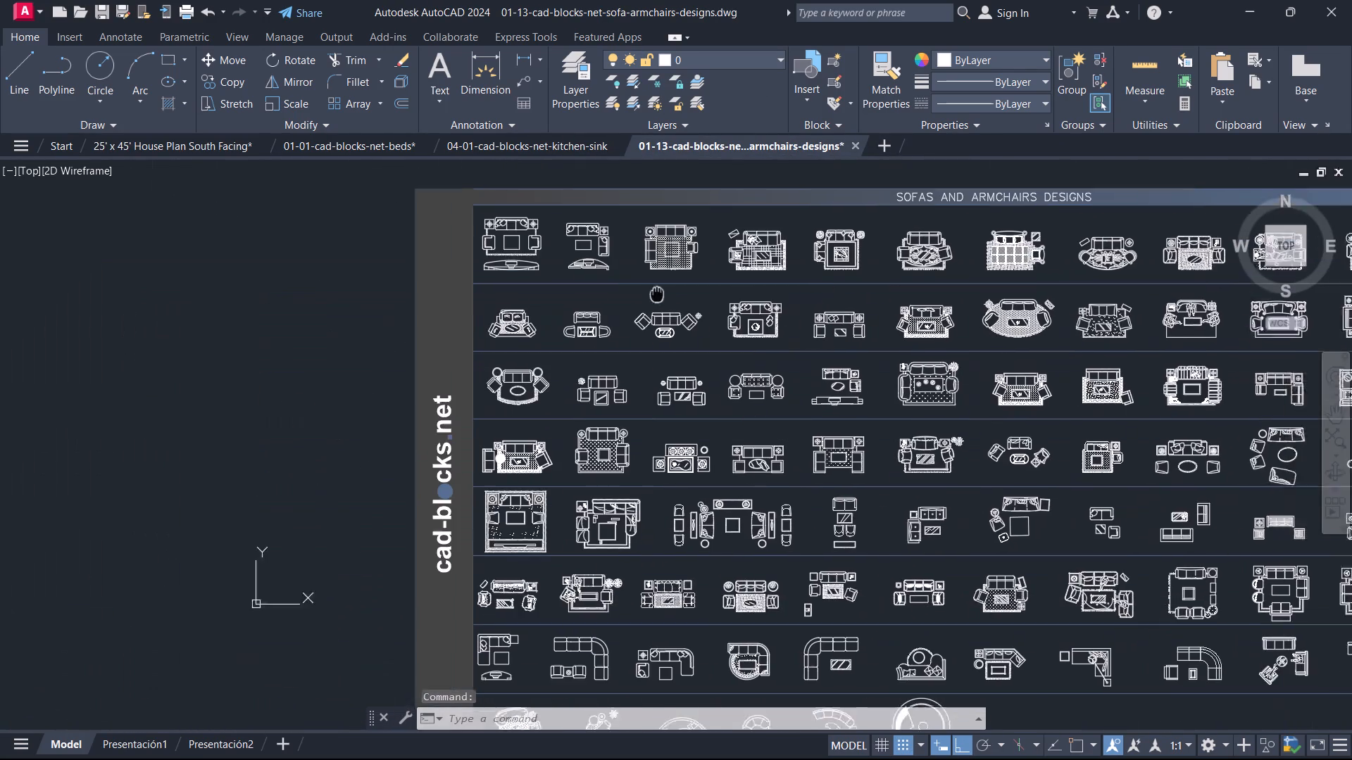
middle_drag(673, 288, 692, 283)
scroll(599, 257, up, 2)
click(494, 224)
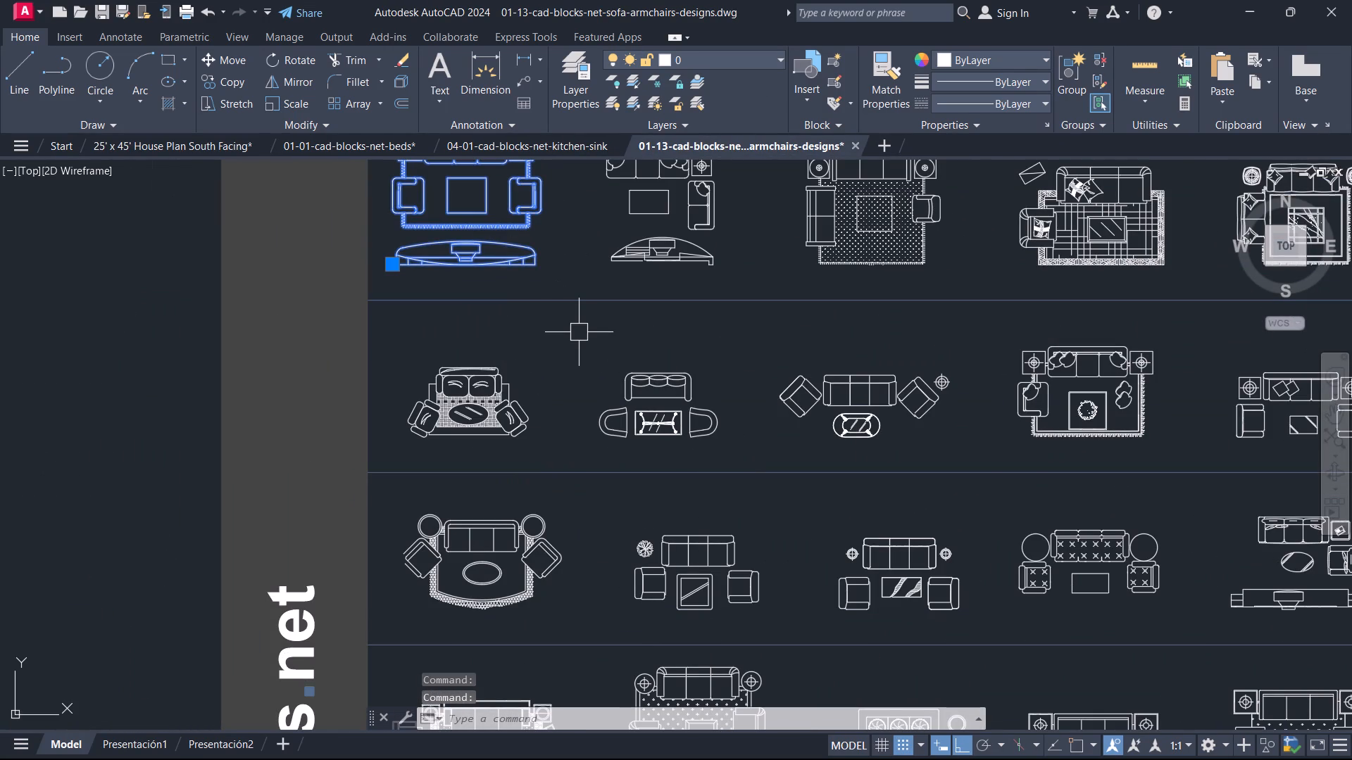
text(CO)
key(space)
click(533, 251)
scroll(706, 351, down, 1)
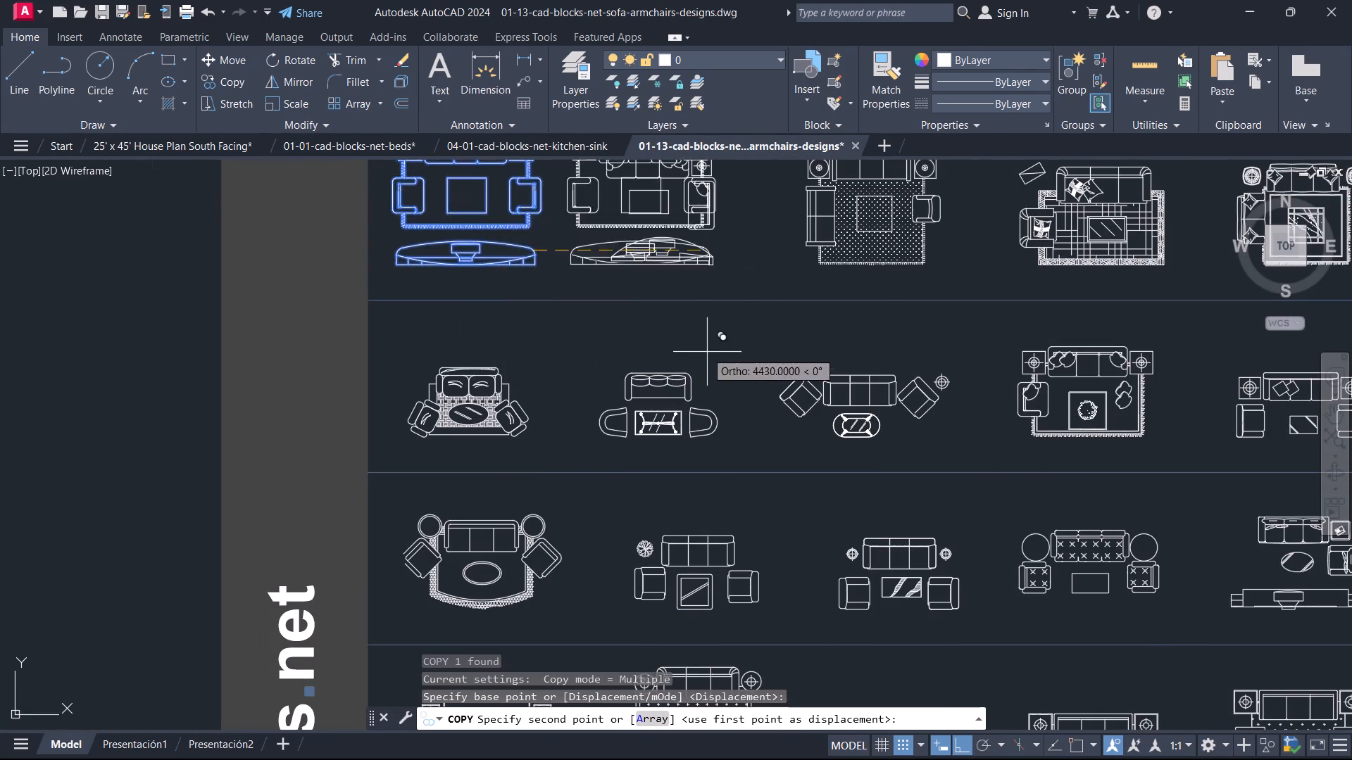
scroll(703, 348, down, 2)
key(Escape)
Copy the first sofa set of the sofas collection's top row and paste it east of the house plan.
click(616, 290)
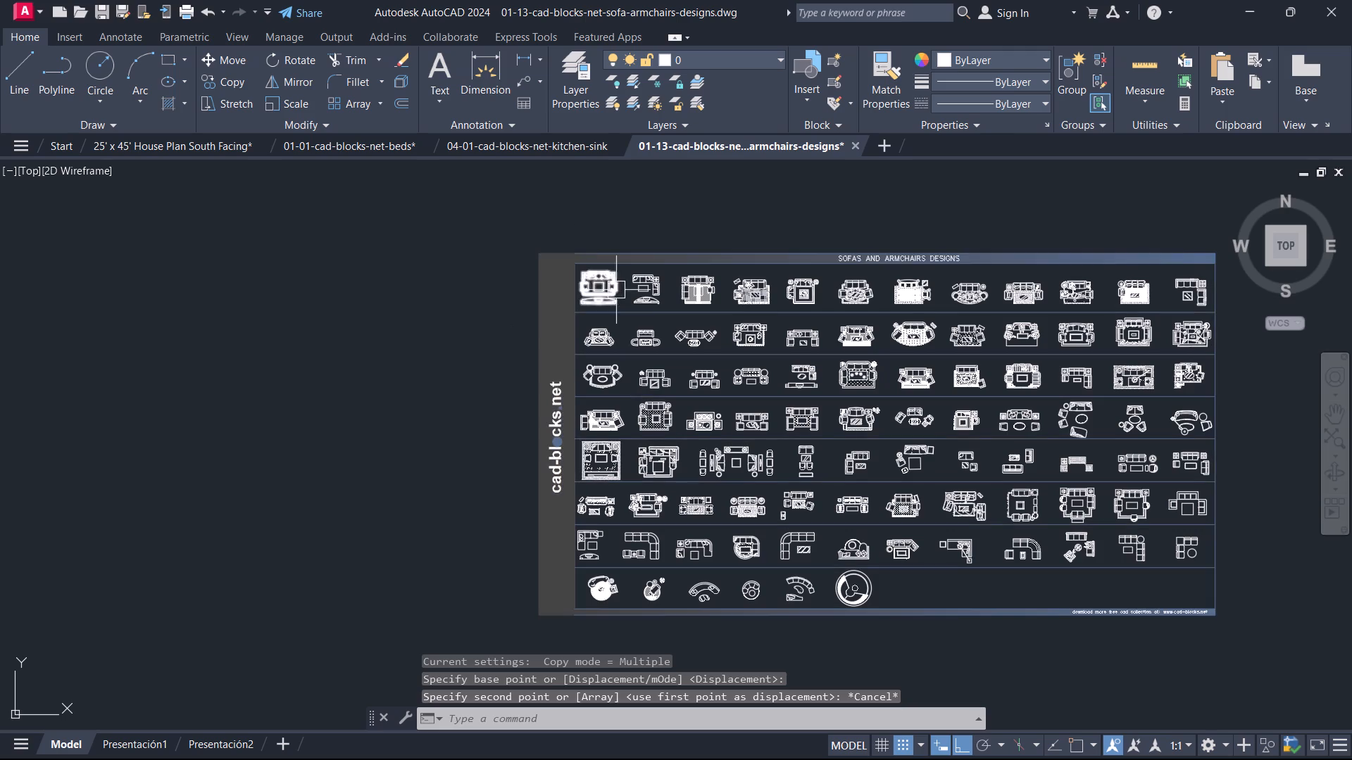
key(ctrl+c)
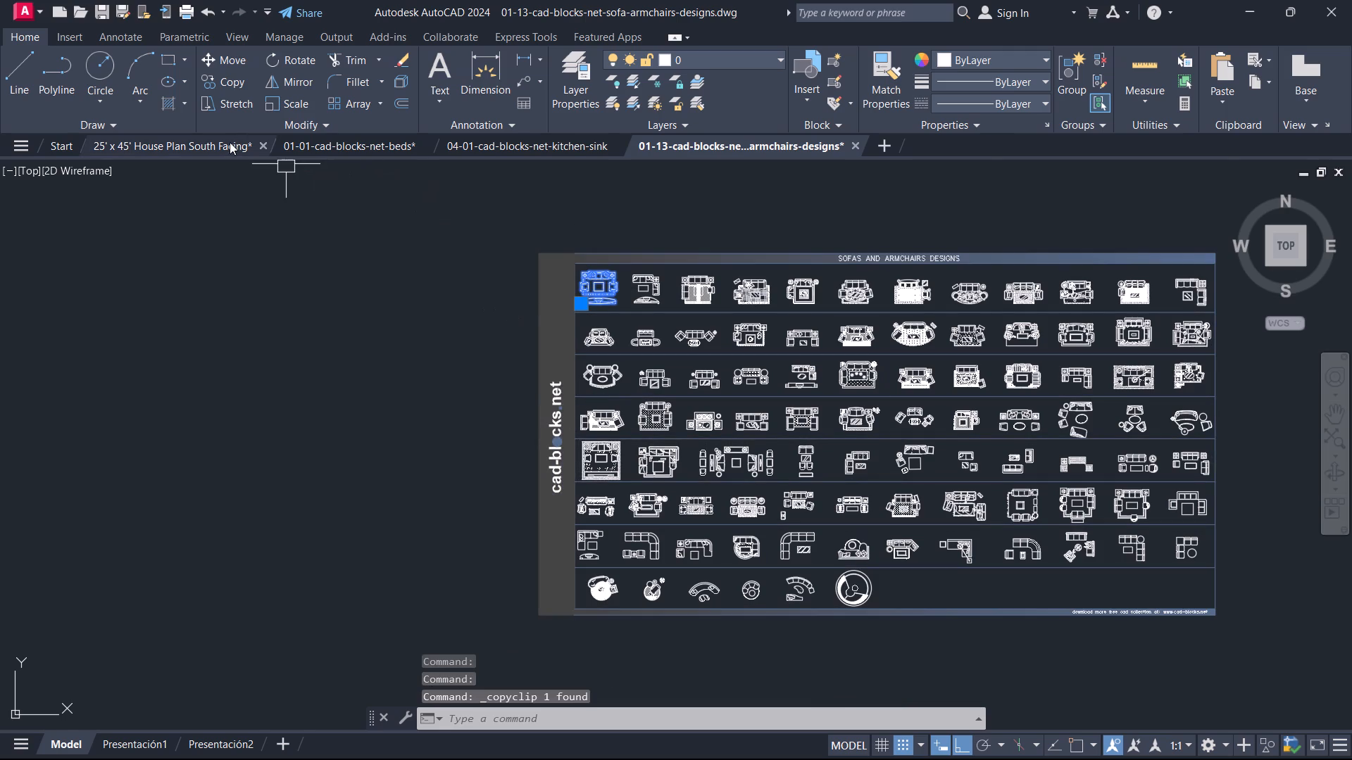
click(230, 142)
key(ctrl+v)
scroll(658, 433, down, 1)
middle_drag(657, 433, 656, 433)
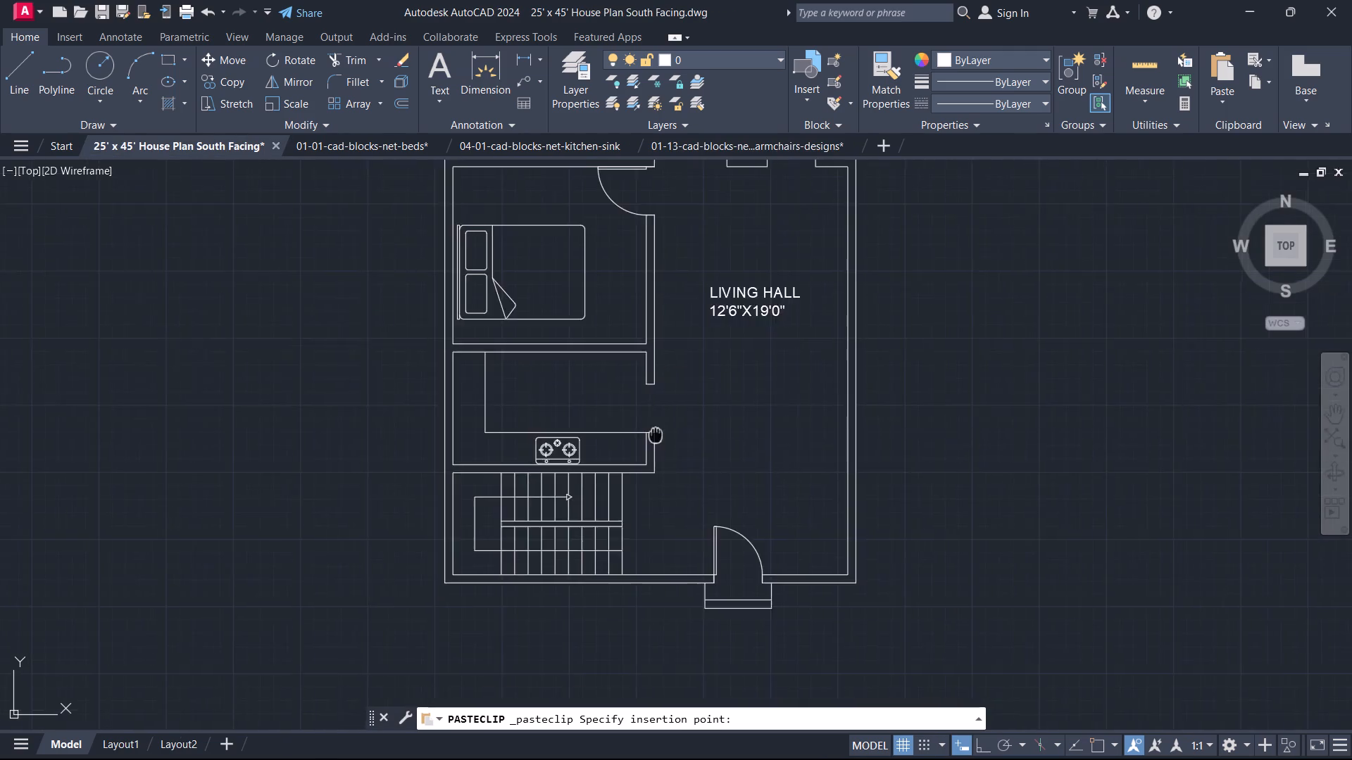
middle_drag(656, 433, 308, 466)
scroll(373, 439, down, 2)
scroll(639, 519, down, 1)
click(615, 481)
key(Escape)
Delete the spare stove outside the house, beside the oversized sofa set.
scroll(661, 486, down, 2)
middle_drag(663, 479, 618, 544)
scroll(618, 544, up, 3)
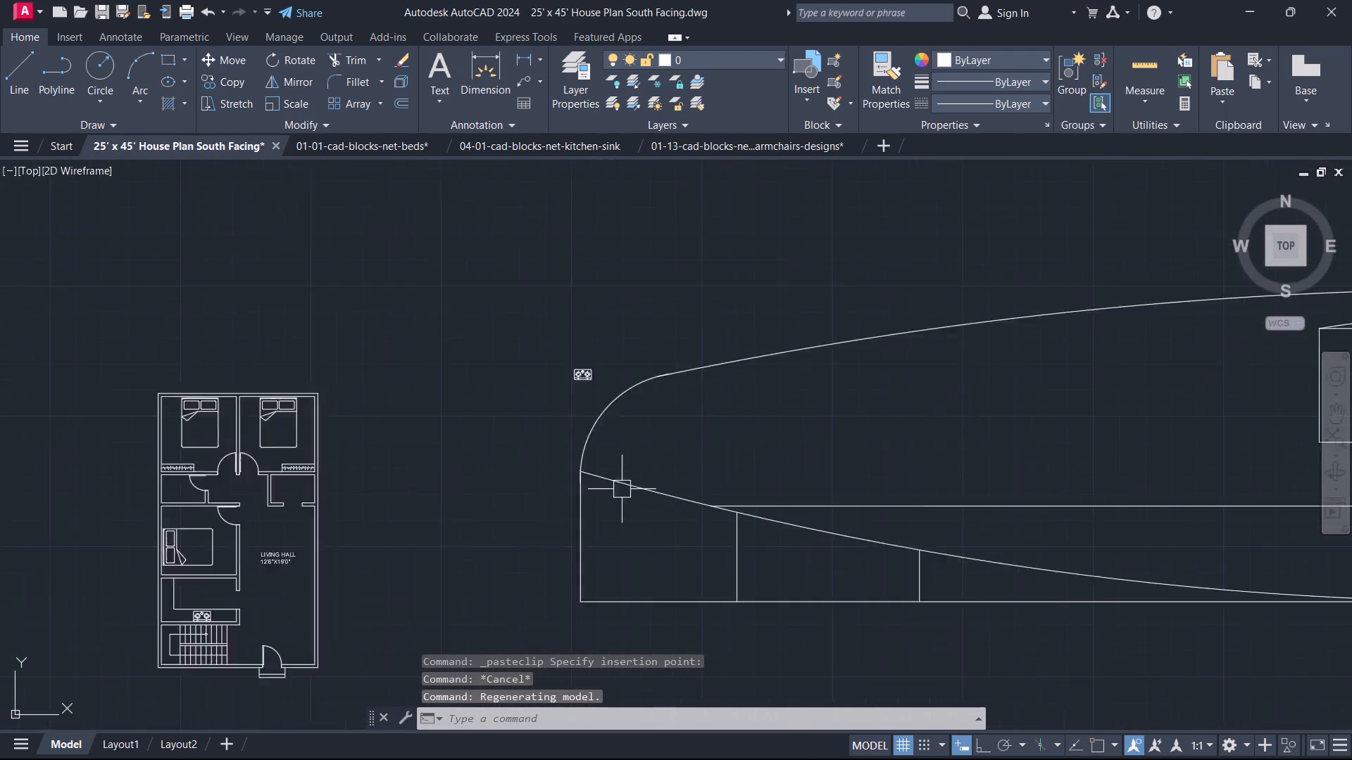
scroll(622, 489, up, 1)
drag(574, 352, 565, 337)
click(527, 277)
key(Delete)
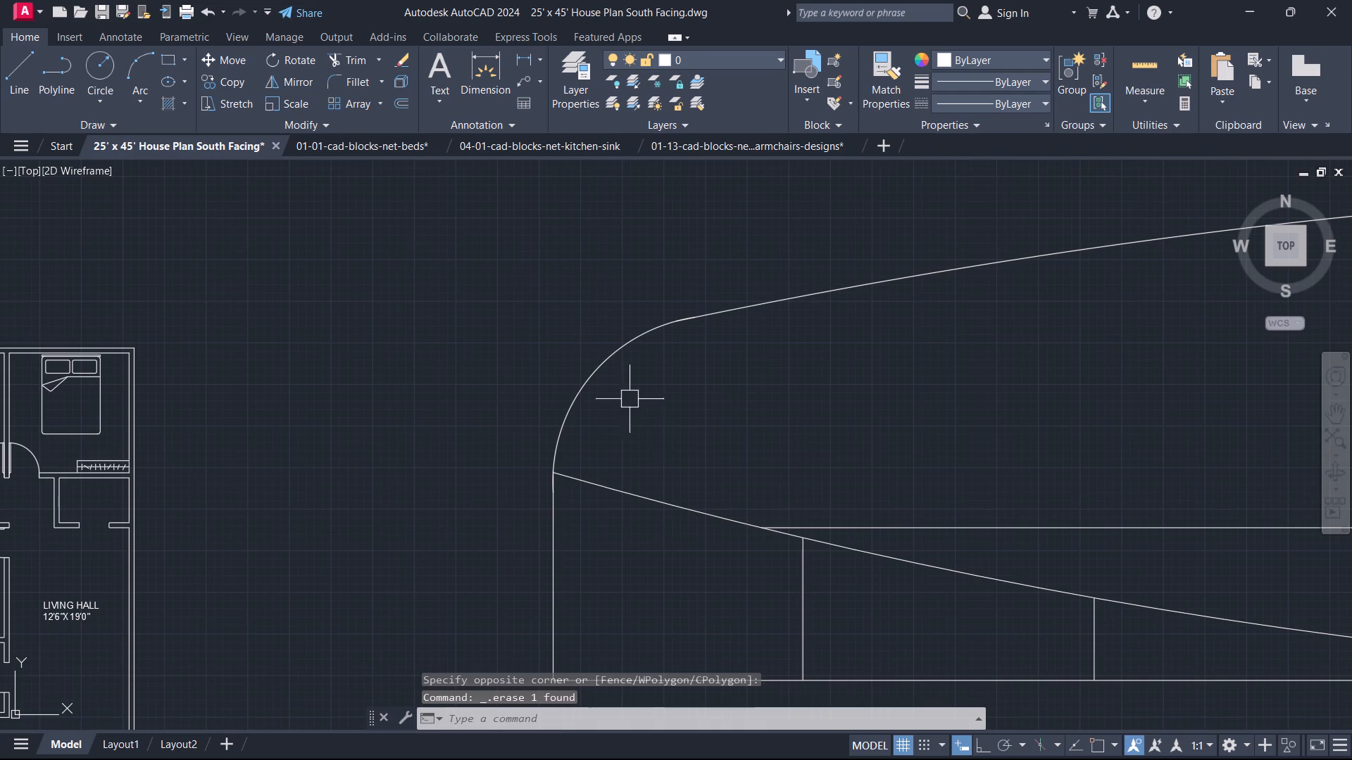
Scale the oversized sofa set down freehand, from a base point near its west end.
click(599, 466)
click(528, 405)
text(SC)
key(space)
scroll(553, 464, up, 2)
click(553, 464)
click(563, 464)
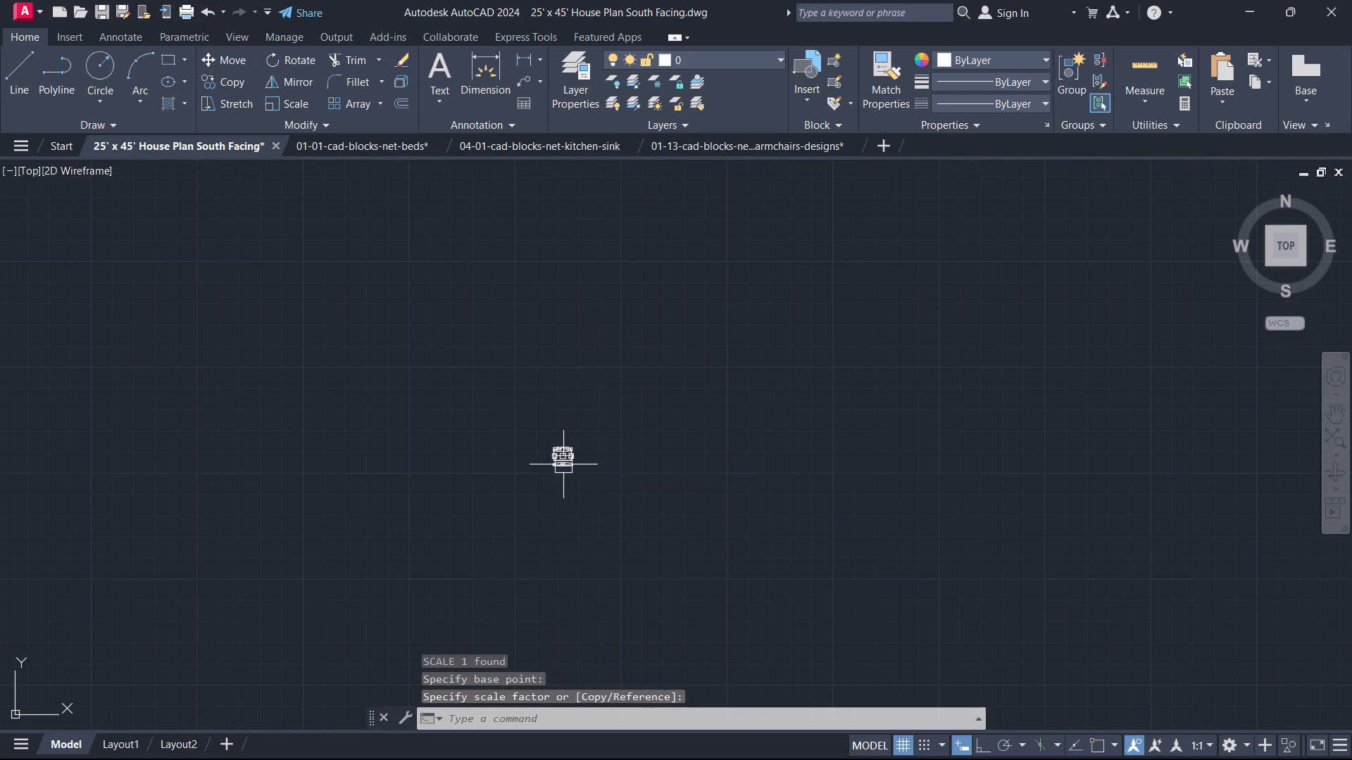
key(Escape)
Scale the now tiny sofa set up freehand, from a base point at its west side, to suit the living hall.
scroll(568, 464, up, 1)
scroll(573, 462, down, 2)
middle_click(577, 455)
middle_click(581, 452)
scroll(596, 440, down, 2)
scroll(599, 446, up, 1)
drag(617, 469, 601, 452)
click(542, 393)
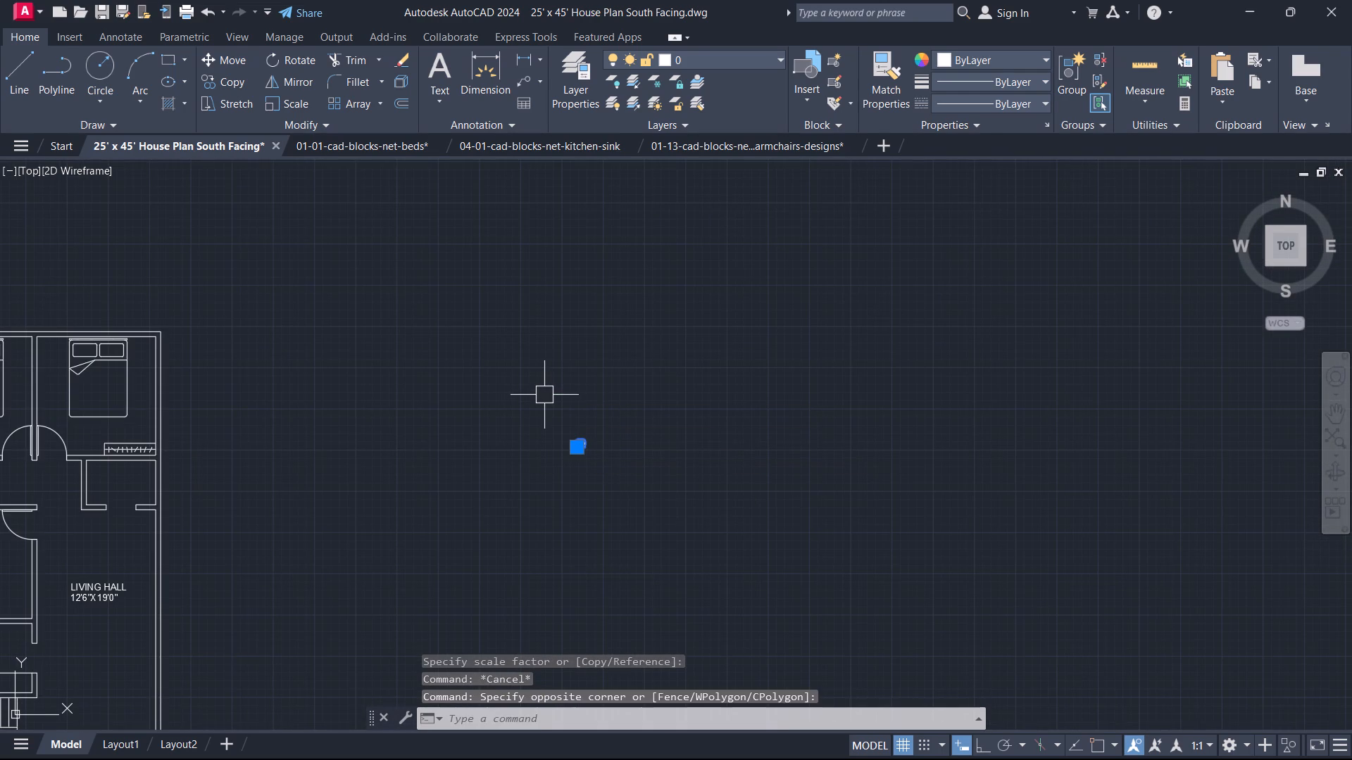
text(SC)
key(space)
scroll(580, 455, up, 2)
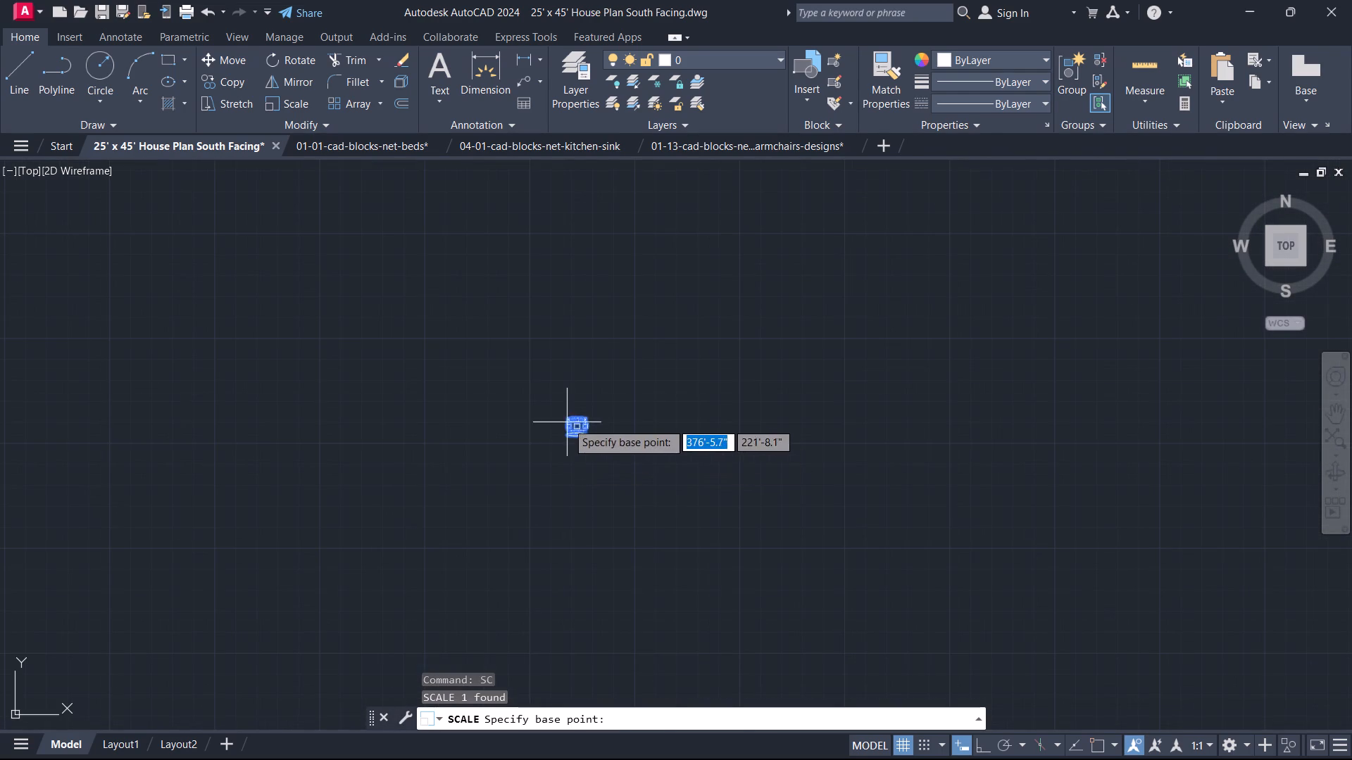
click(567, 422)
click(632, 397)
key(Escape)
Rotate the sofa set 90° clockwise with ortho on, so its TV unit lies on the west side.
scroll(686, 435, down, 3)
drag(706, 455, 696, 445)
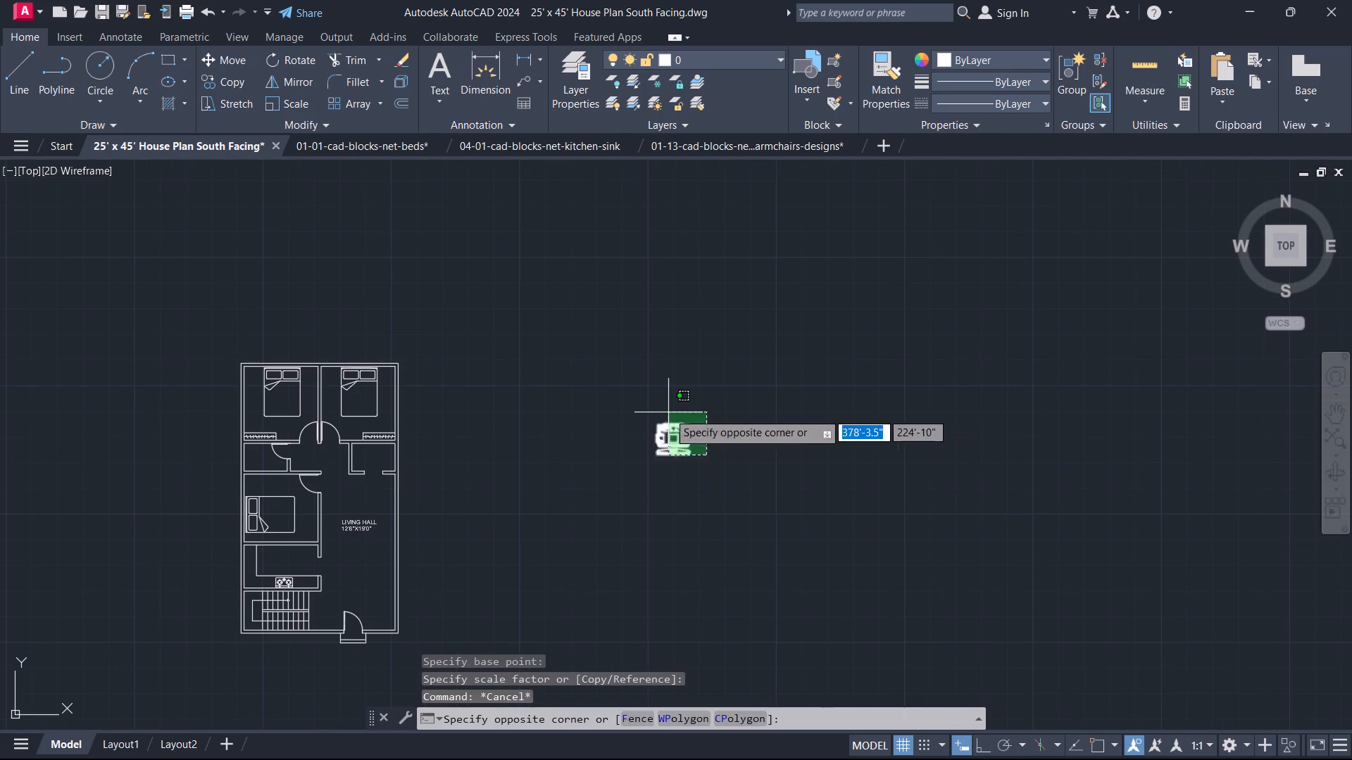
click(668, 412)
text(RO)
key(space)
click(682, 411)
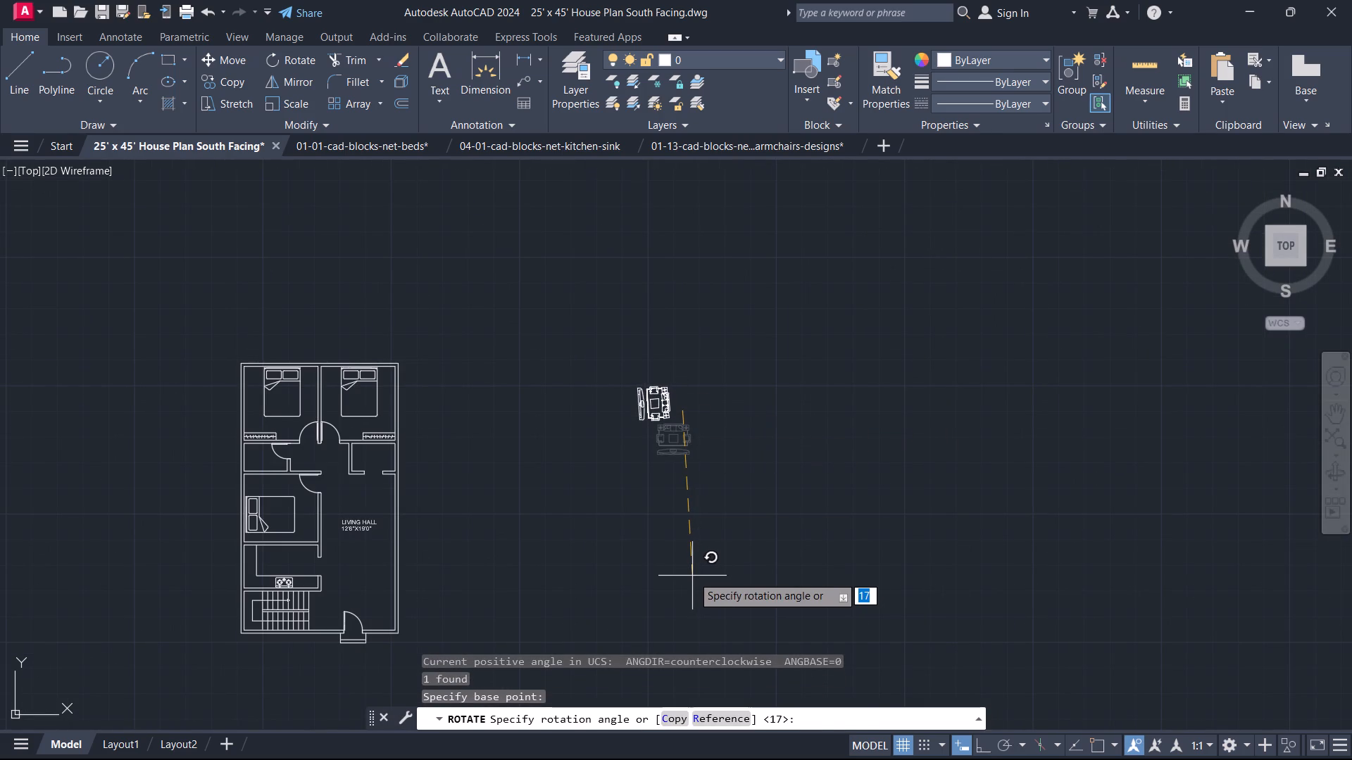
key(F8)
click(689, 577)
key(Escape)
Move the sofa set into the house's living hall with ortho off, close to the east wall.
drag(689, 461, 680, 441)
click(597, 315)
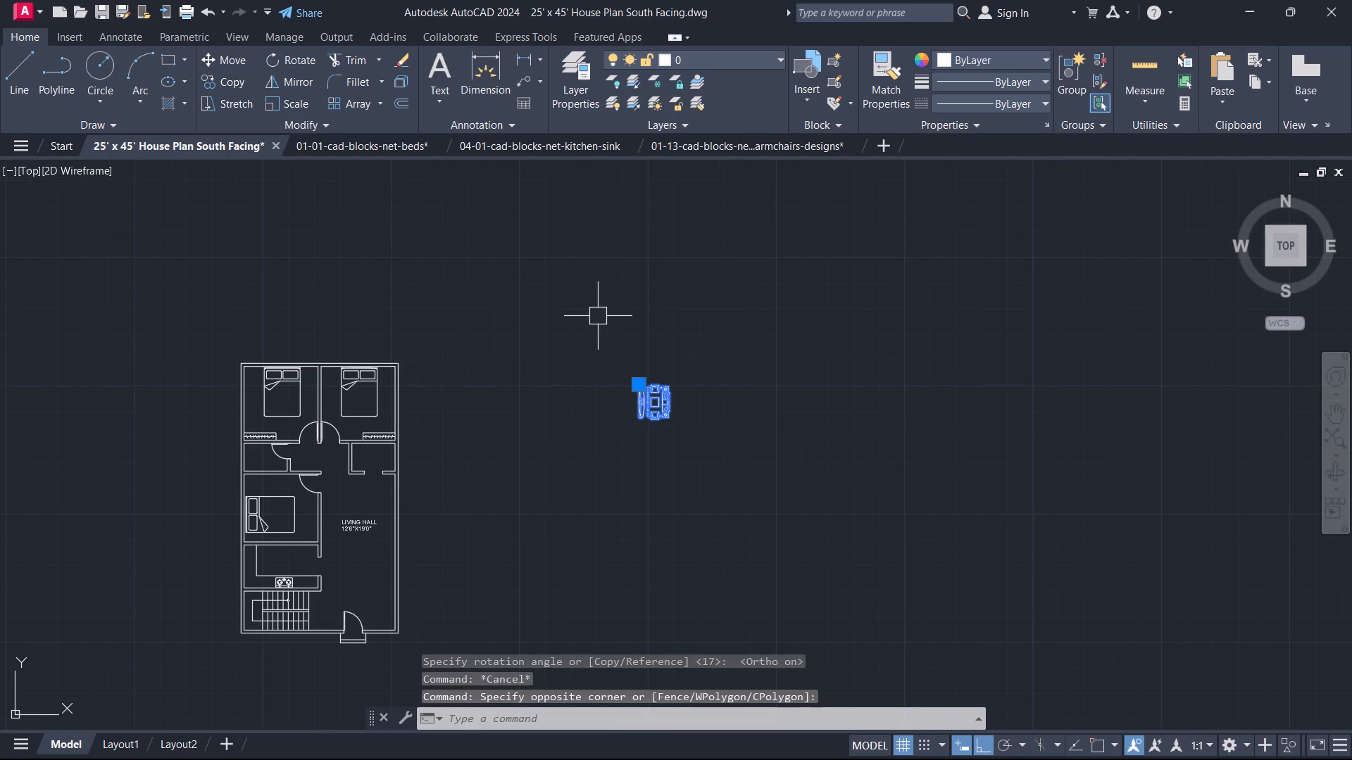
key(F8)
text(M)
key(space)
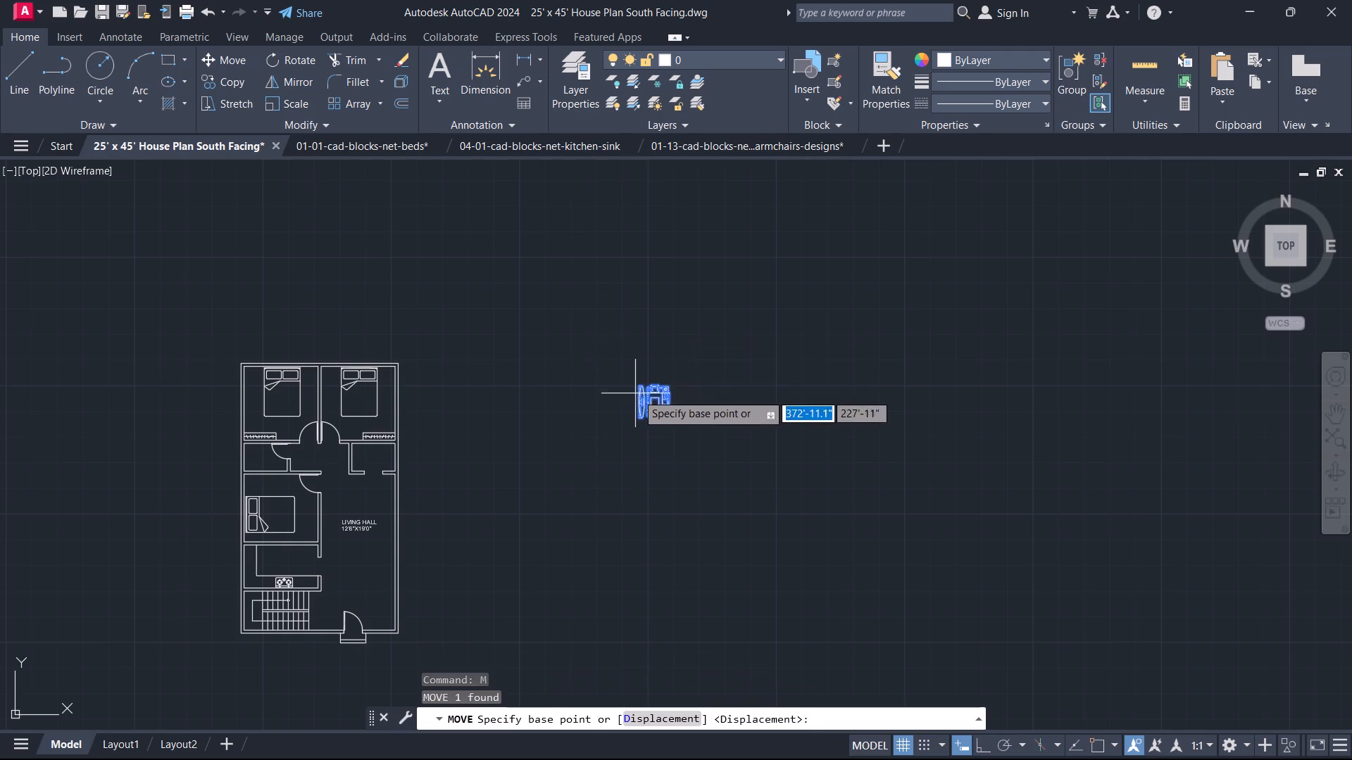
click(651, 402)
scroll(513, 460, up, 2)
middle_drag(477, 489, 711, 333)
scroll(417, 527, up, 2)
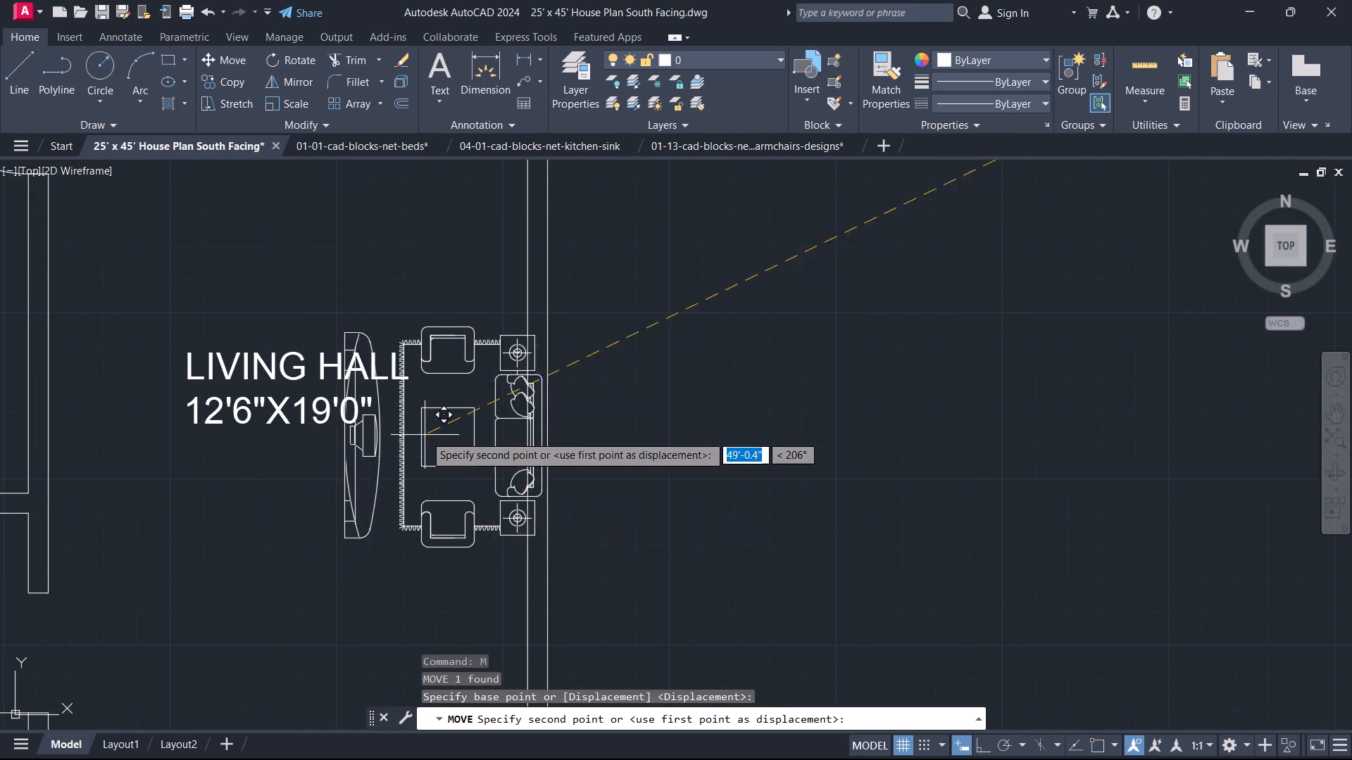
middle_drag(382, 405, 435, 454)
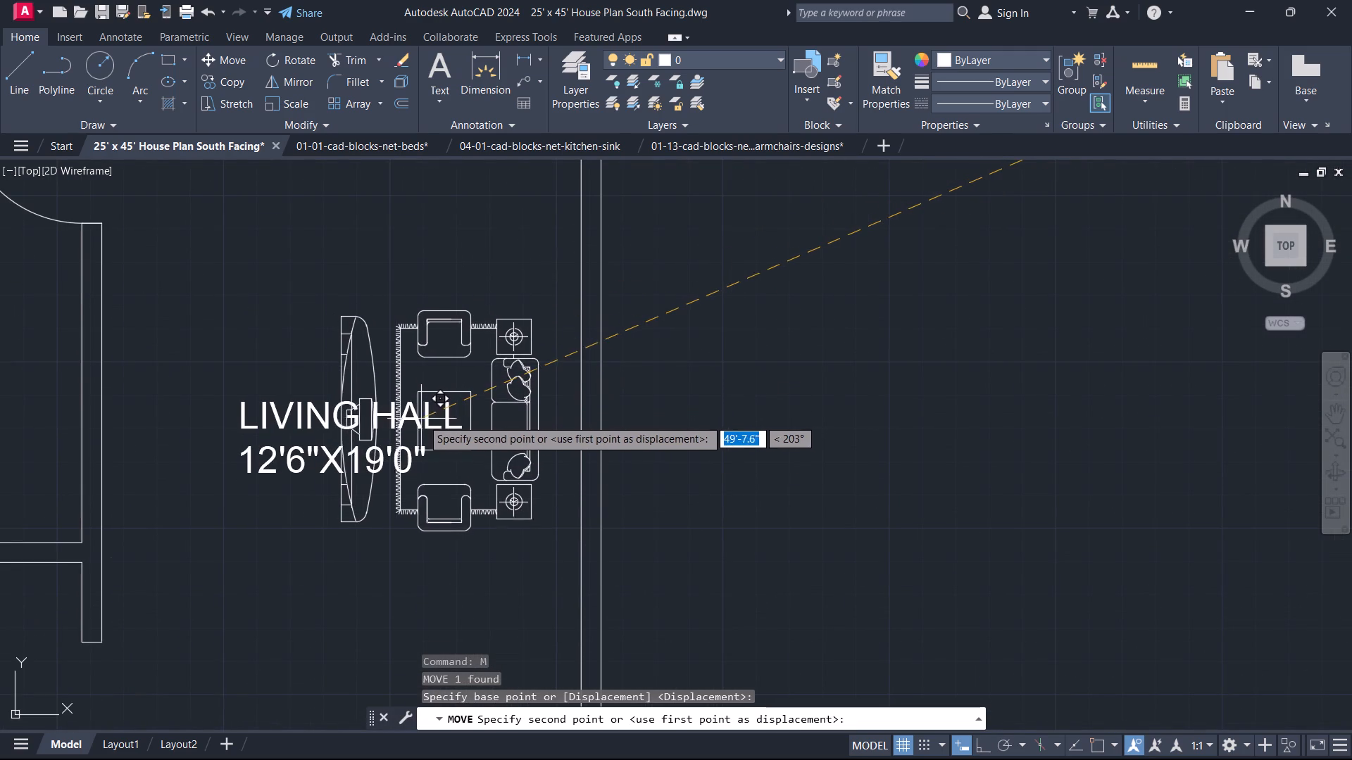
click(427, 420)
key(Escape)
Move the LIVING HALL 12'6"X19'0" label south, clear of the sofa set.
click(282, 435)
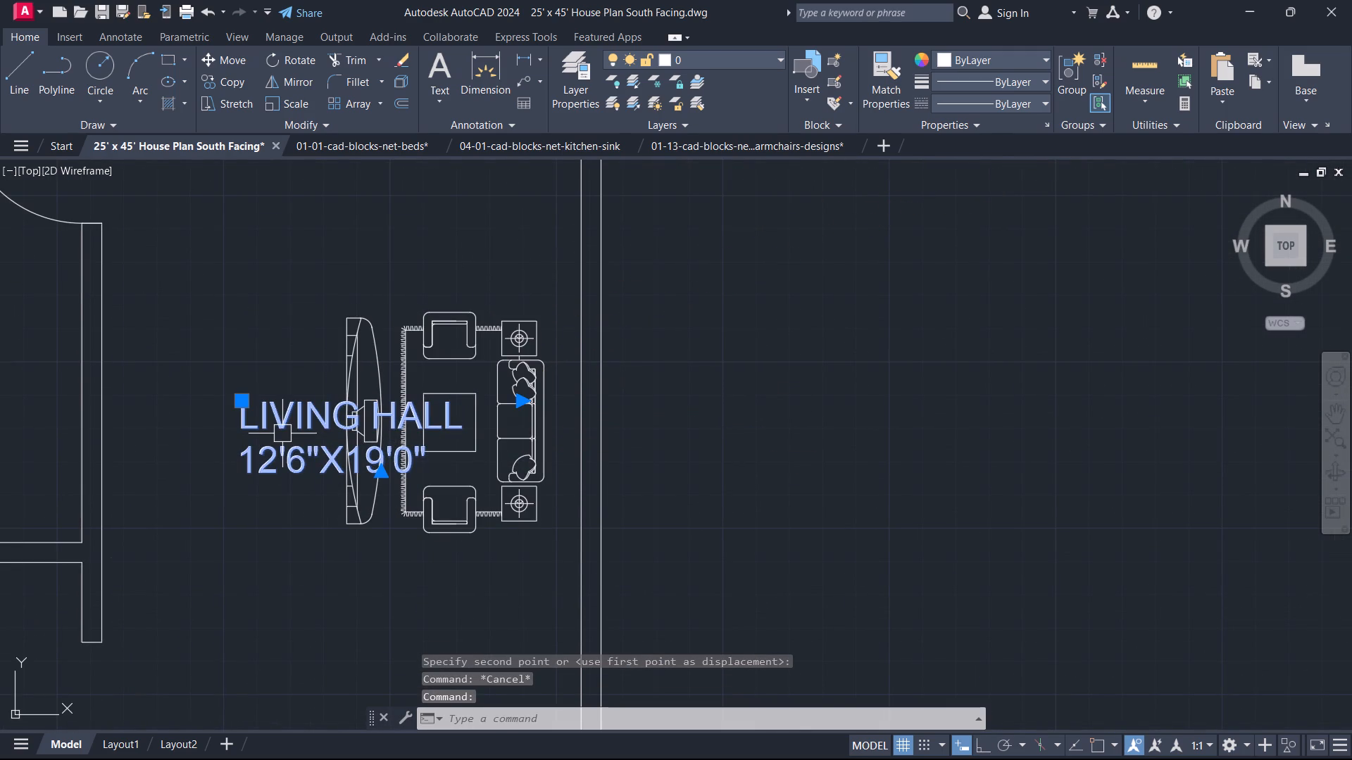
text(M)
key(space)
click(283, 433)
middle_drag(306, 591, 314, 381)
click(302, 391)
key(Escape)
middle_click(396, 282)
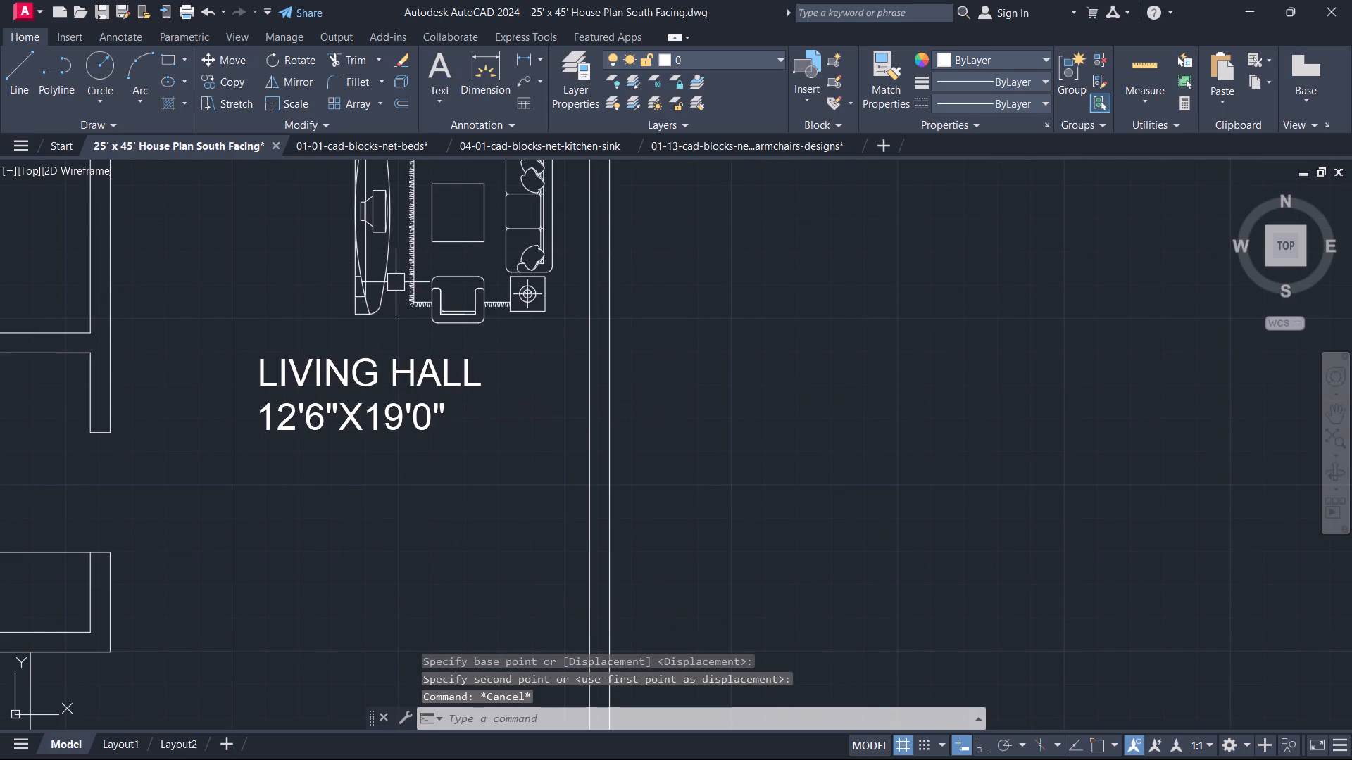
Scale the sofa set up slightly freehand, from a base point between its coffee table and sofa.
click(363, 284)
text(SC)
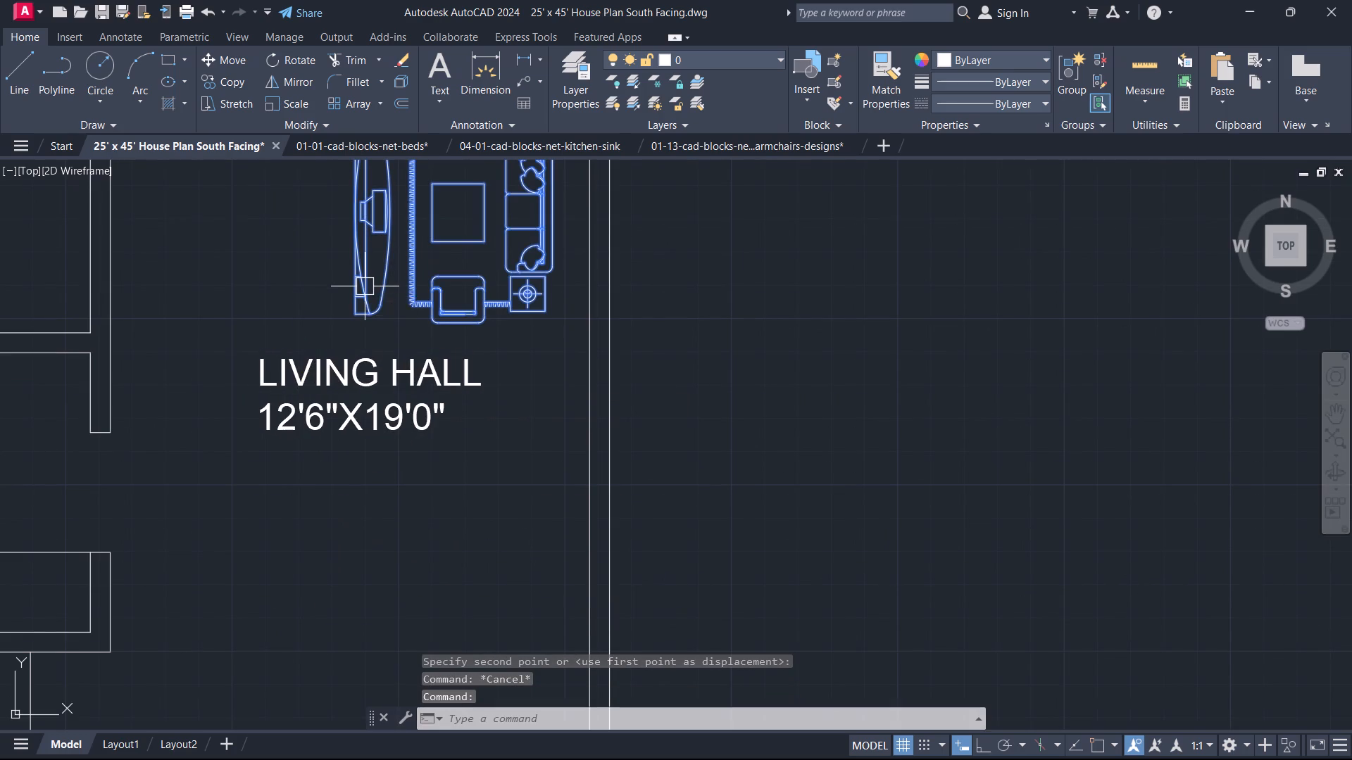
key(space)
middle_drag(432, 233, 337, 323)
click(420, 296)
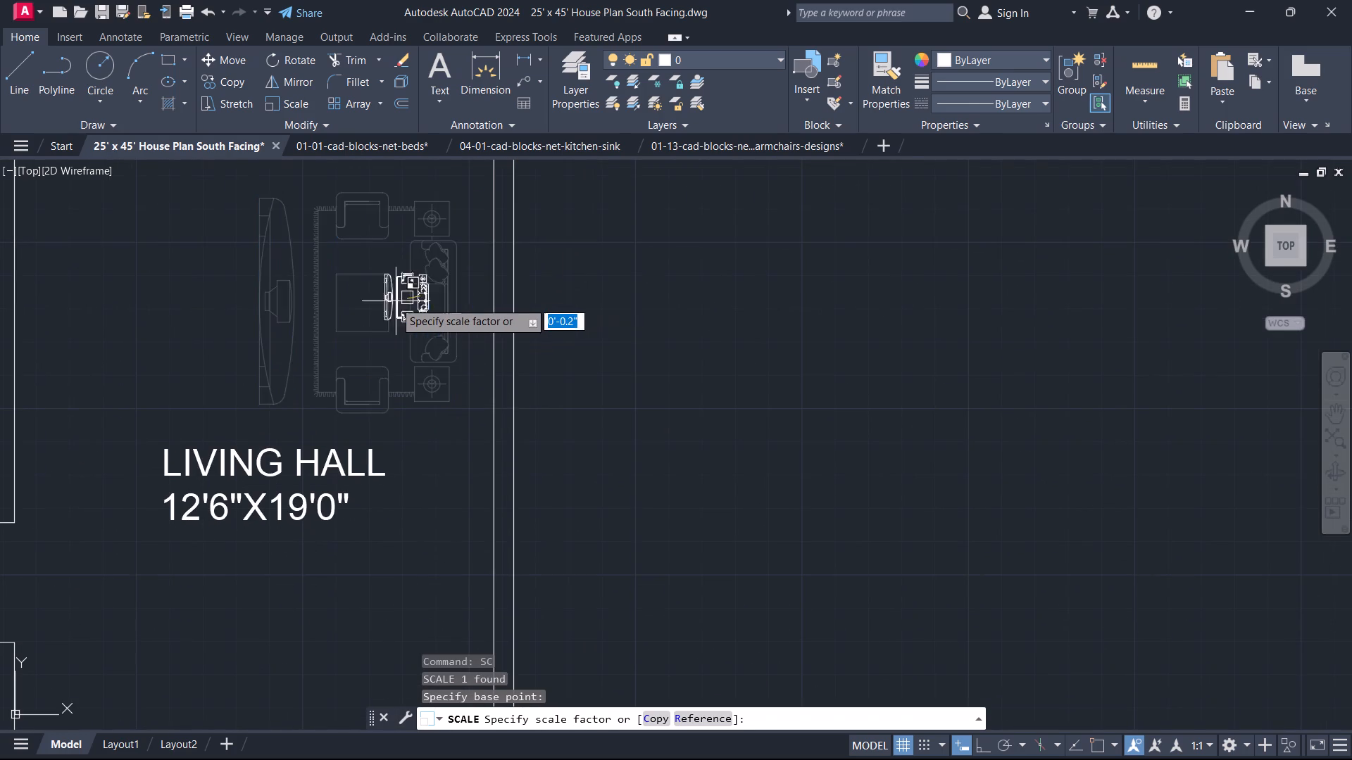
middle_drag(277, 301, 501, 305)
middle_drag(484, 345, 462, 476)
click(431, 428)
key(Escape)
Move the LIVING HALL label farther south into the free space between the sofa set and the entrance door.
scroll(488, 416, down, 1)
middle_drag(489, 414, 489, 248)
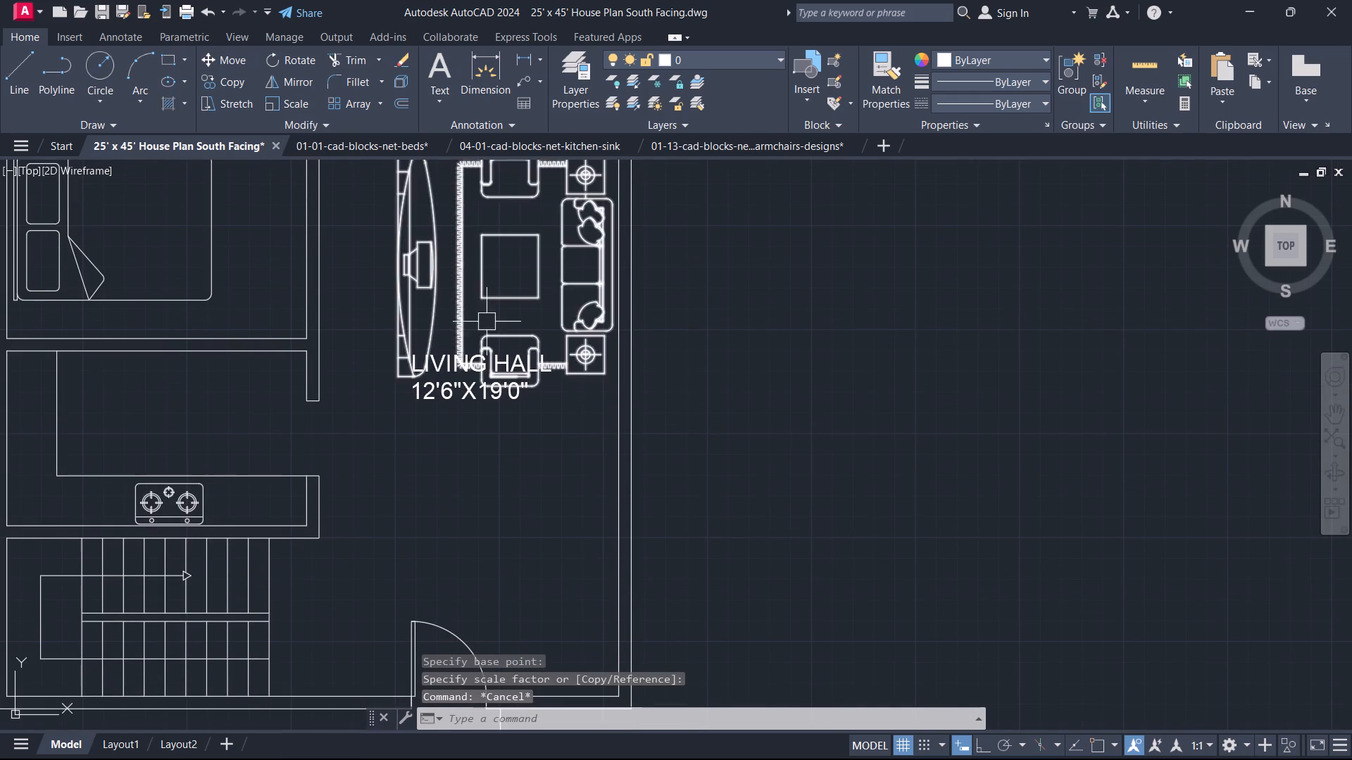
click(468, 382)
text(M)
key(space)
click(465, 420)
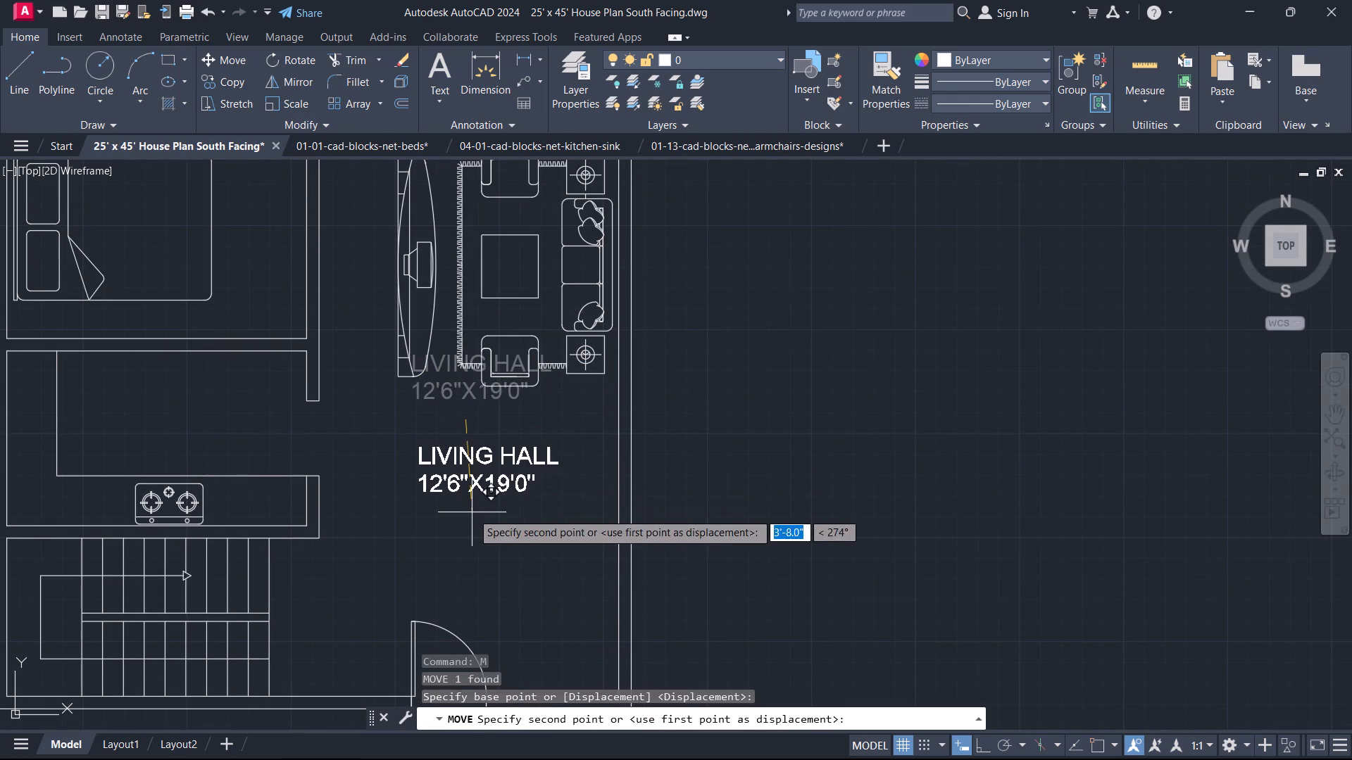
click(467, 528)
key(Escape)
Rotate the sofa set 180° with ortho on, so its TV unit lies on the east side.
scroll(473, 369, down, 2)
scroll(473, 368, up, 1)
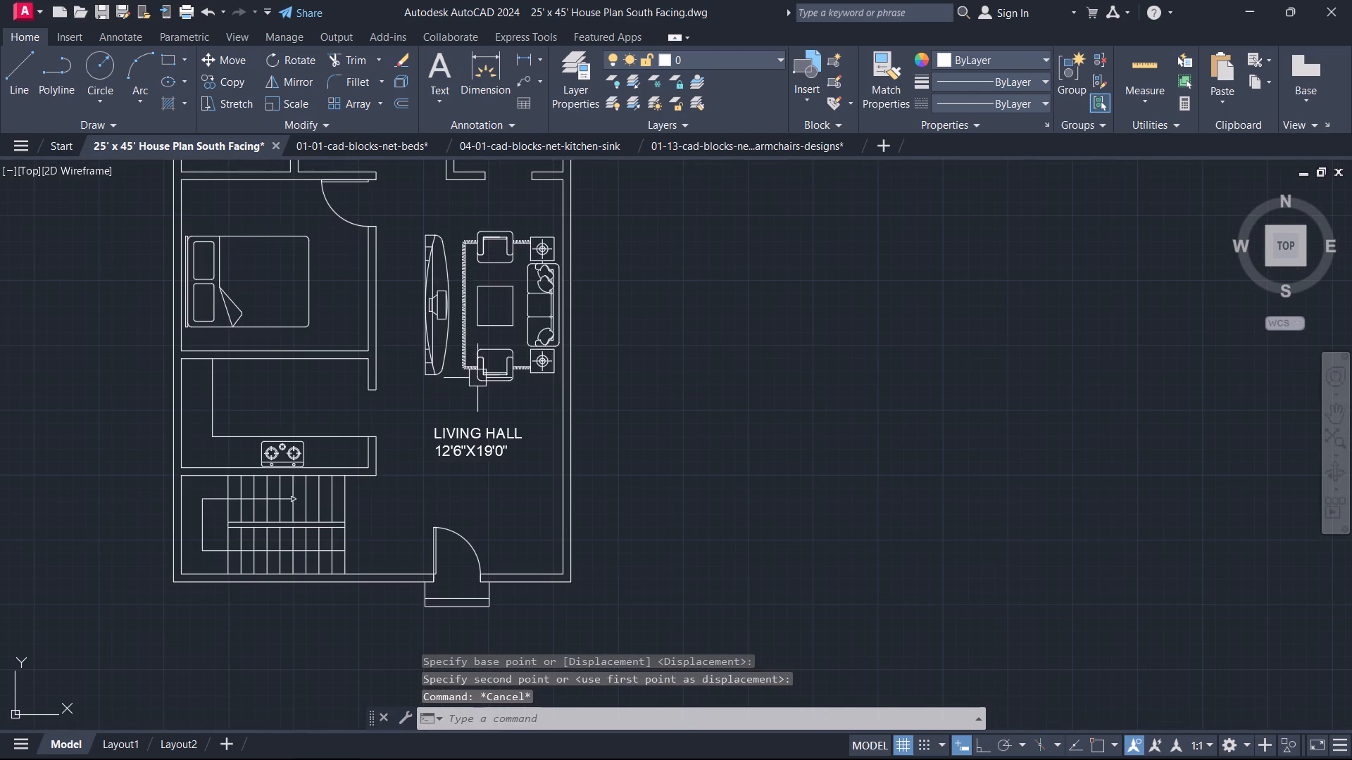
middle_drag(447, 442, 610, 462)
middle_click(613, 462)
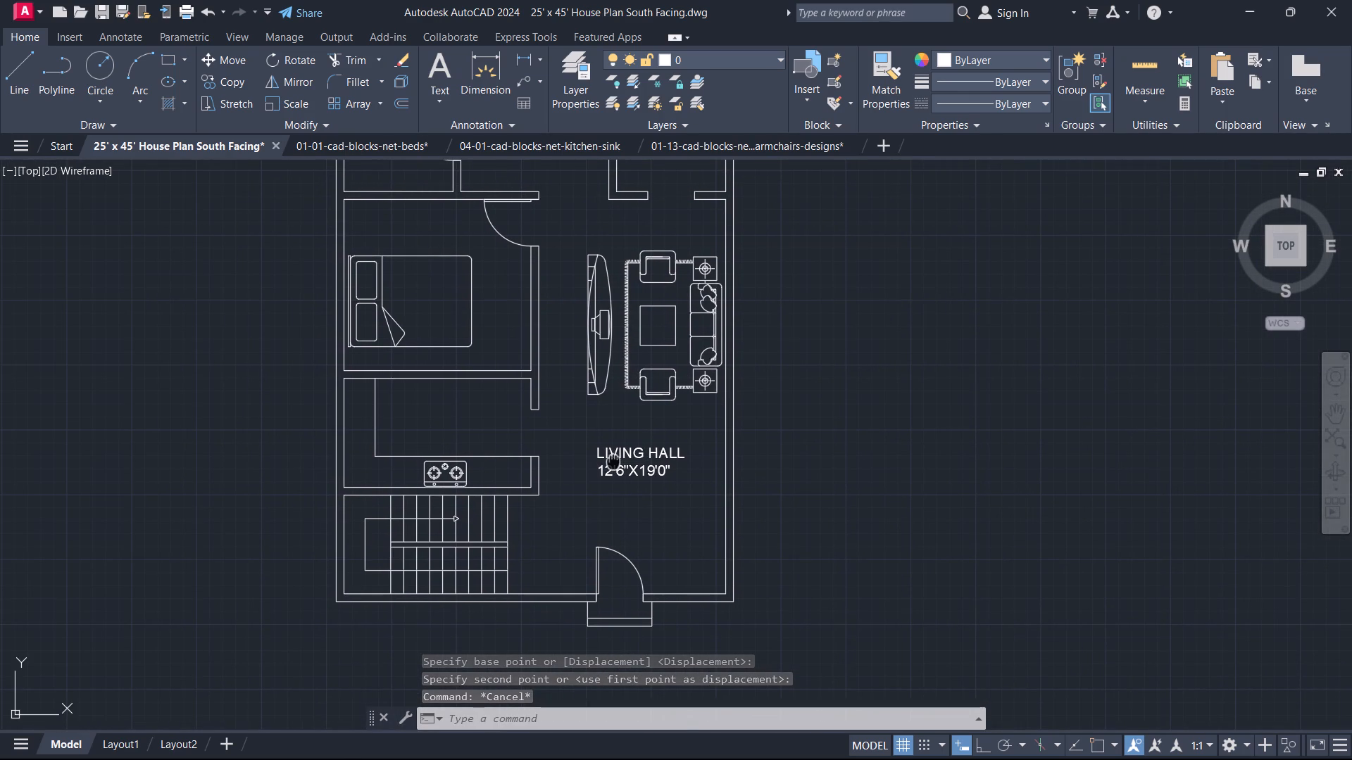
scroll(677, 393, up, 1)
click(672, 386)
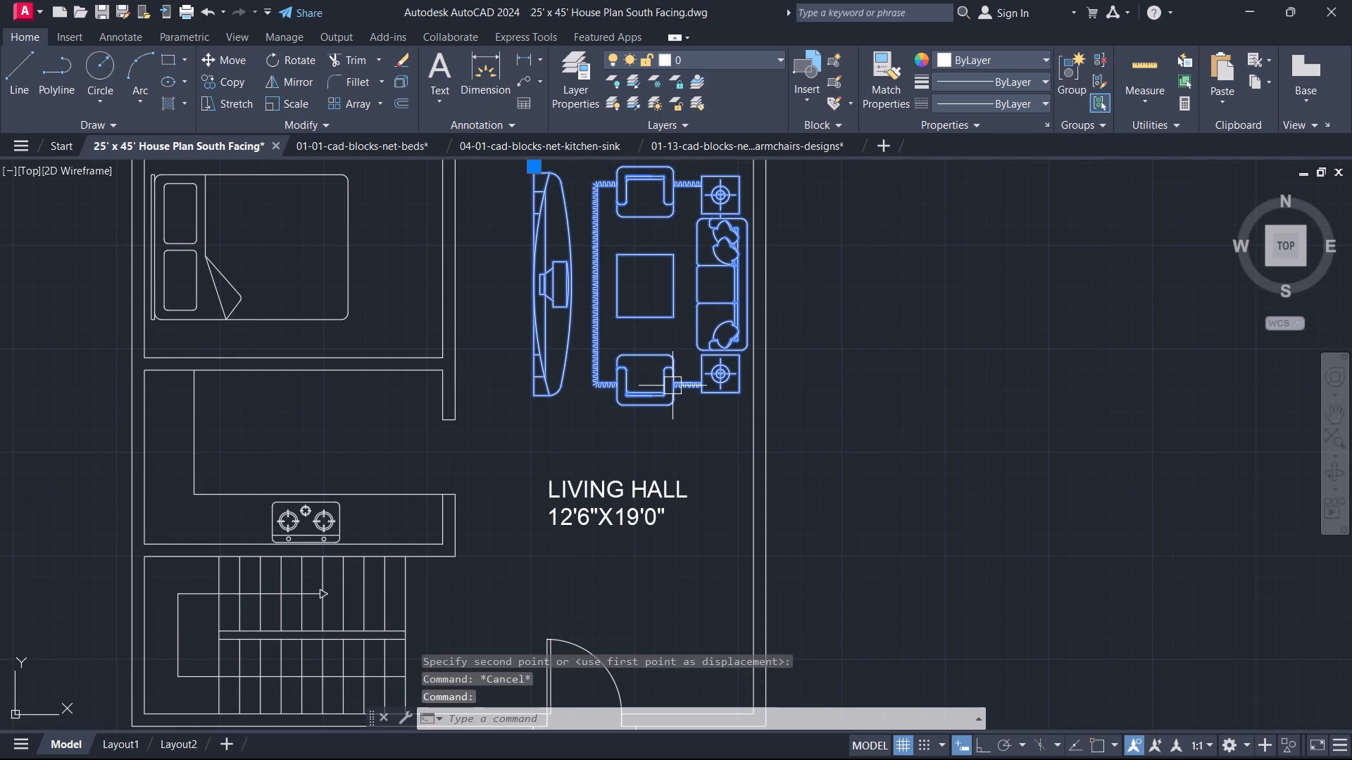
text(RO)
key(space)
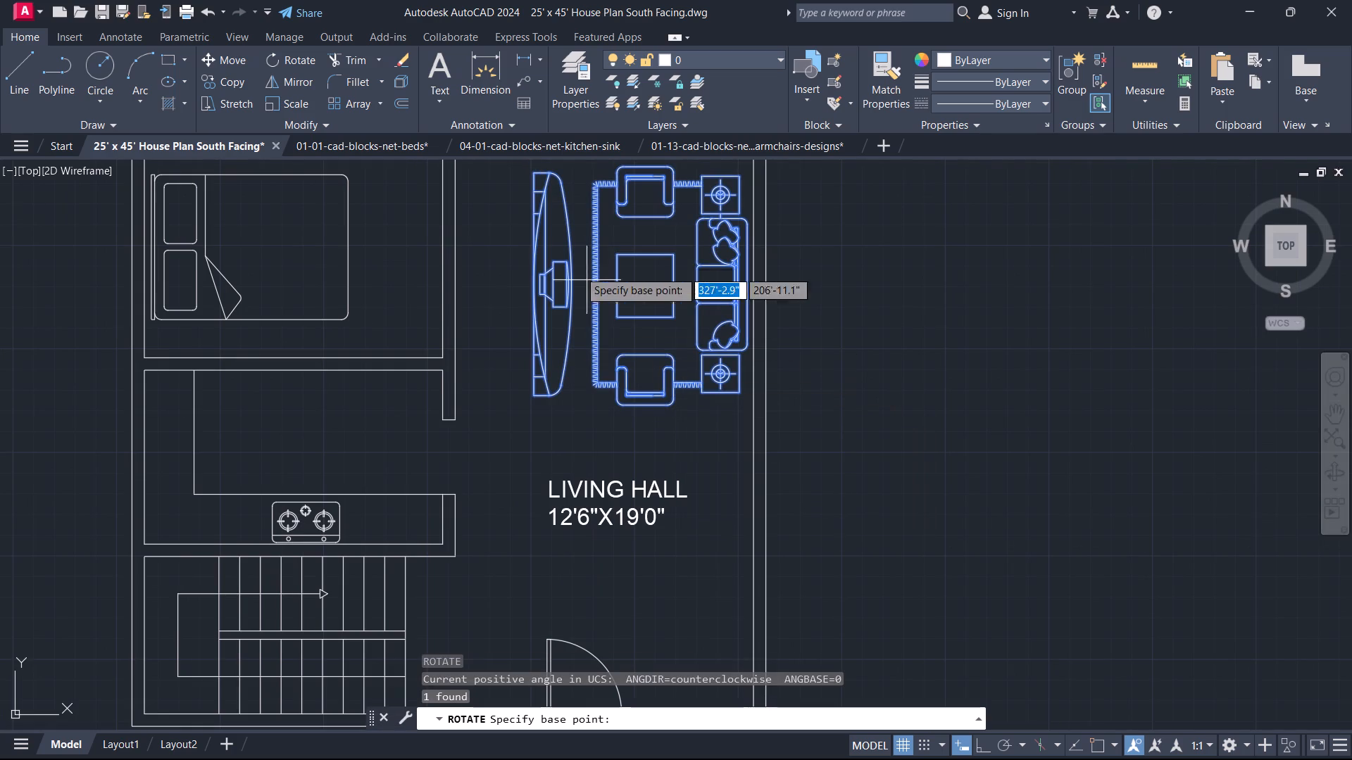
click(617, 289)
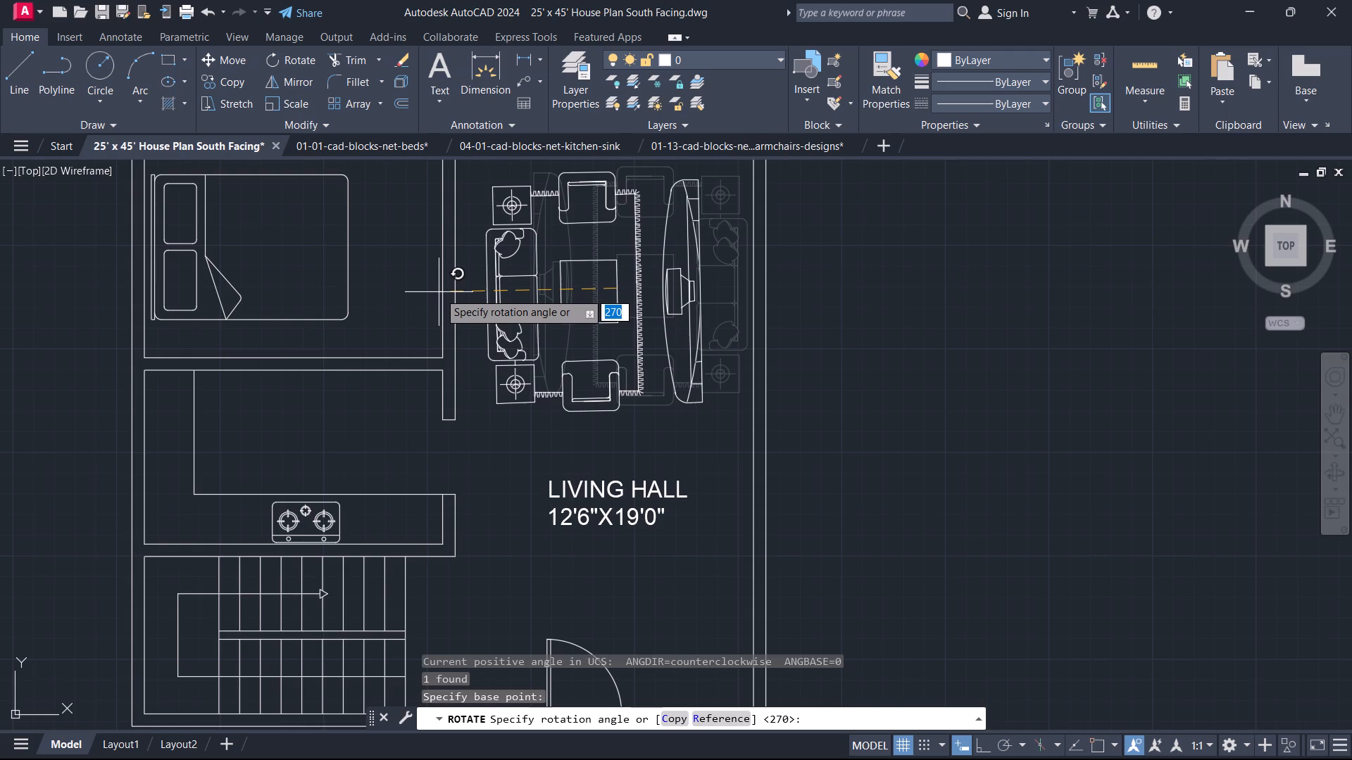
key(F8)
click(365, 291)
key(Escape)
Move the sofa set slightly east, so the TV unit sits close to the living hall's east wall.
click(525, 319)
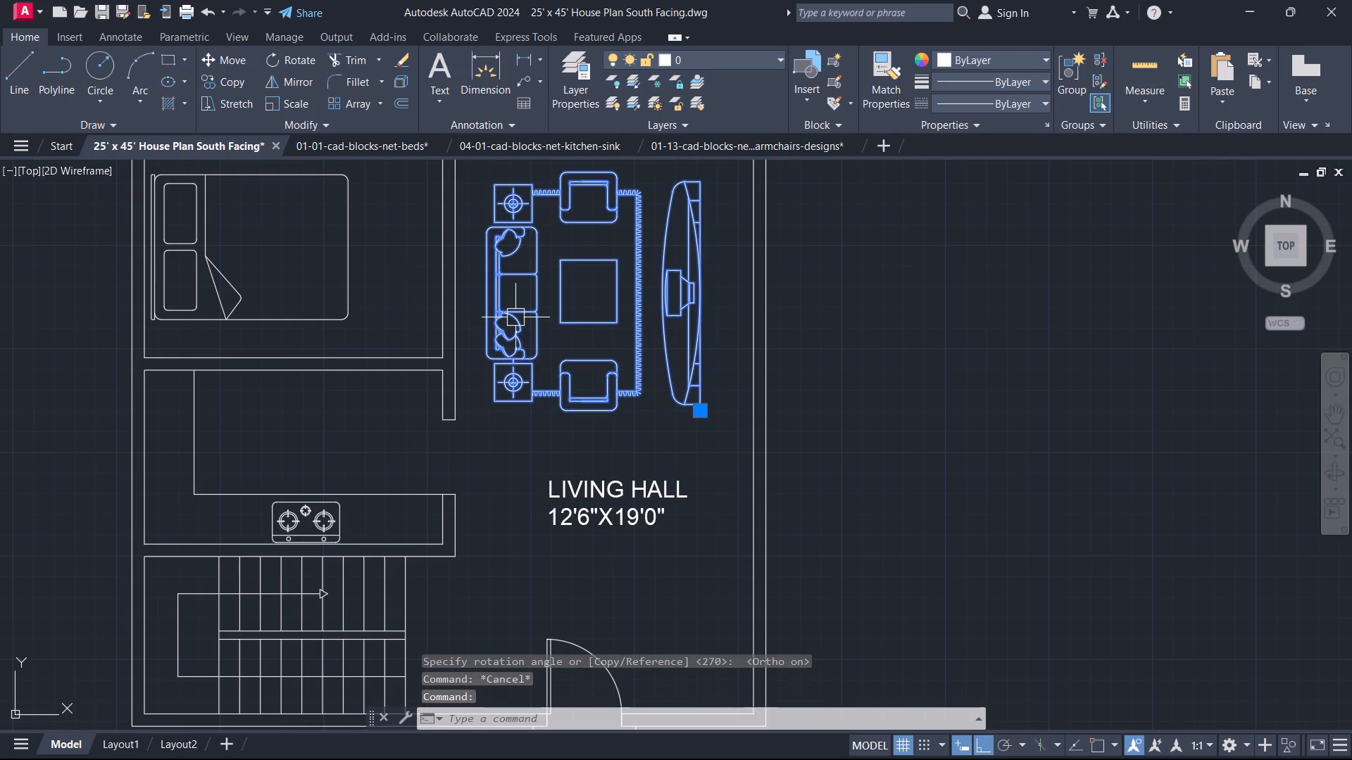
text(M)
key(space)
double_click(513, 318)
click(550, 323)
key(Escape)
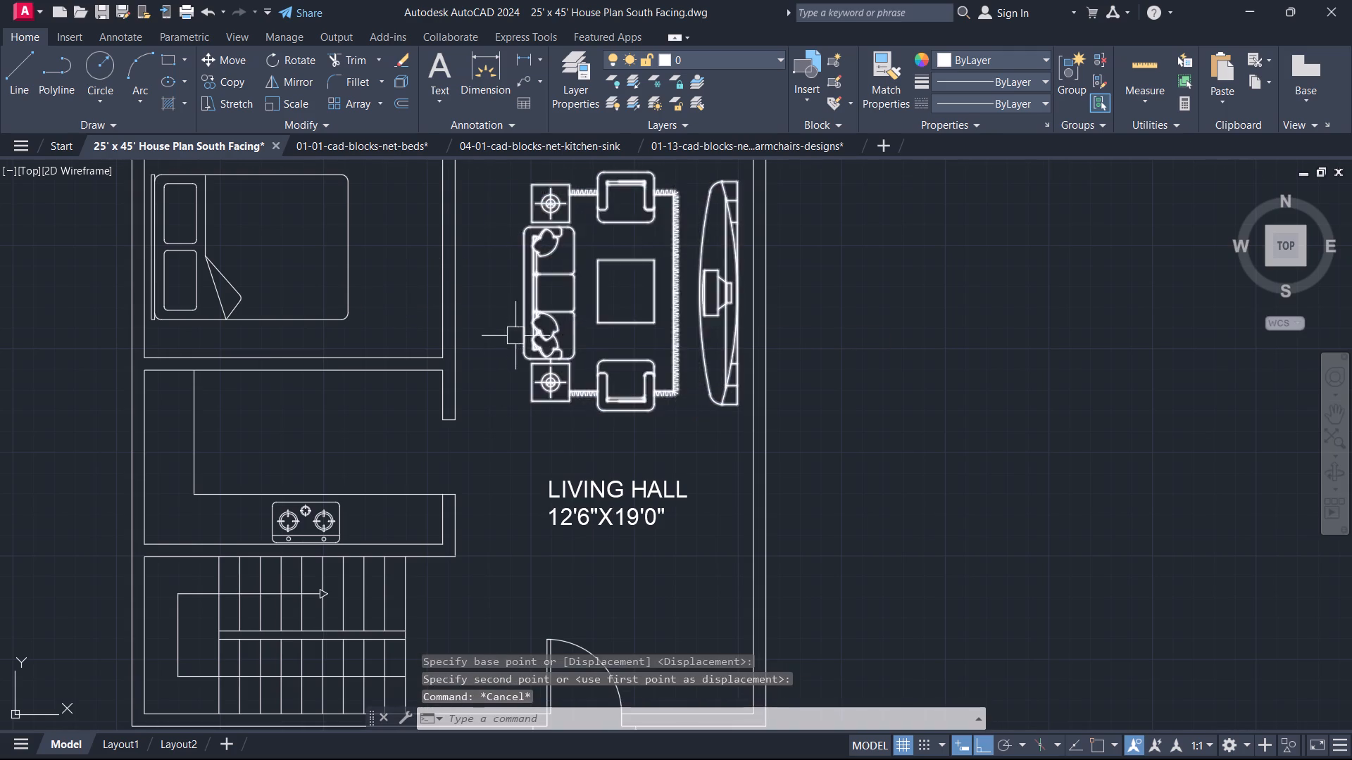
Close the sofa and armchair designs block drawing.
scroll(515, 336, down, 2)
middle_drag(526, 222, 478, 309)
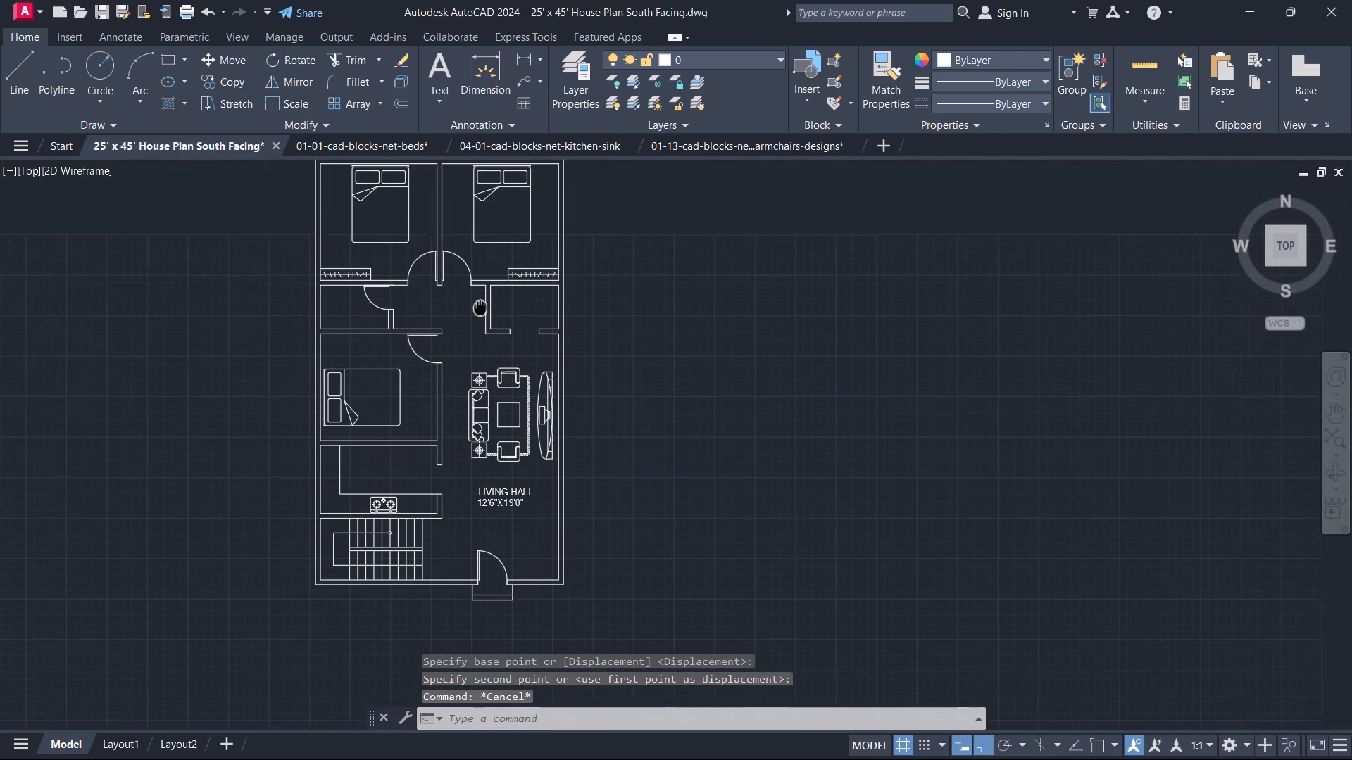
middle_drag(478, 309, 475, 317)
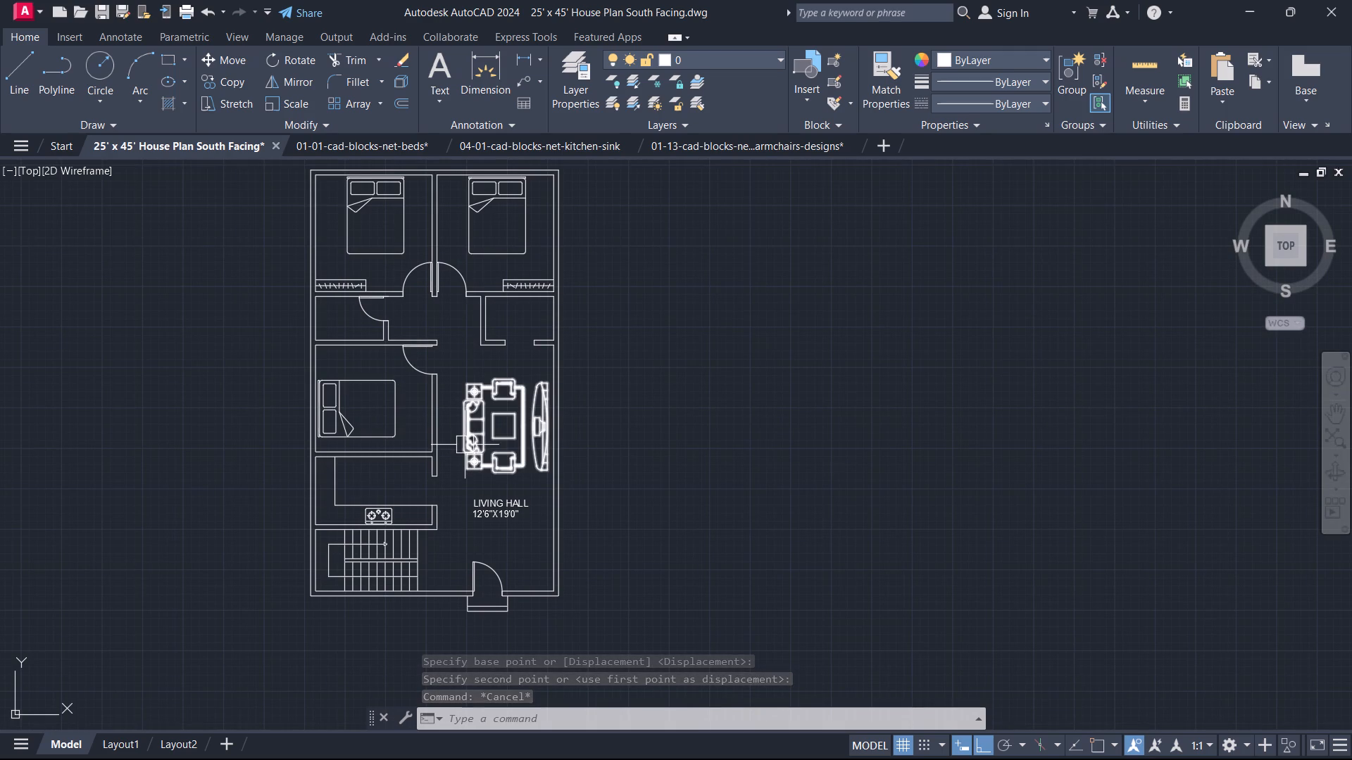
scroll(388, 502, up, 2)
middle_drag(390, 497, 523, 486)
scroll(523, 486, down, 1)
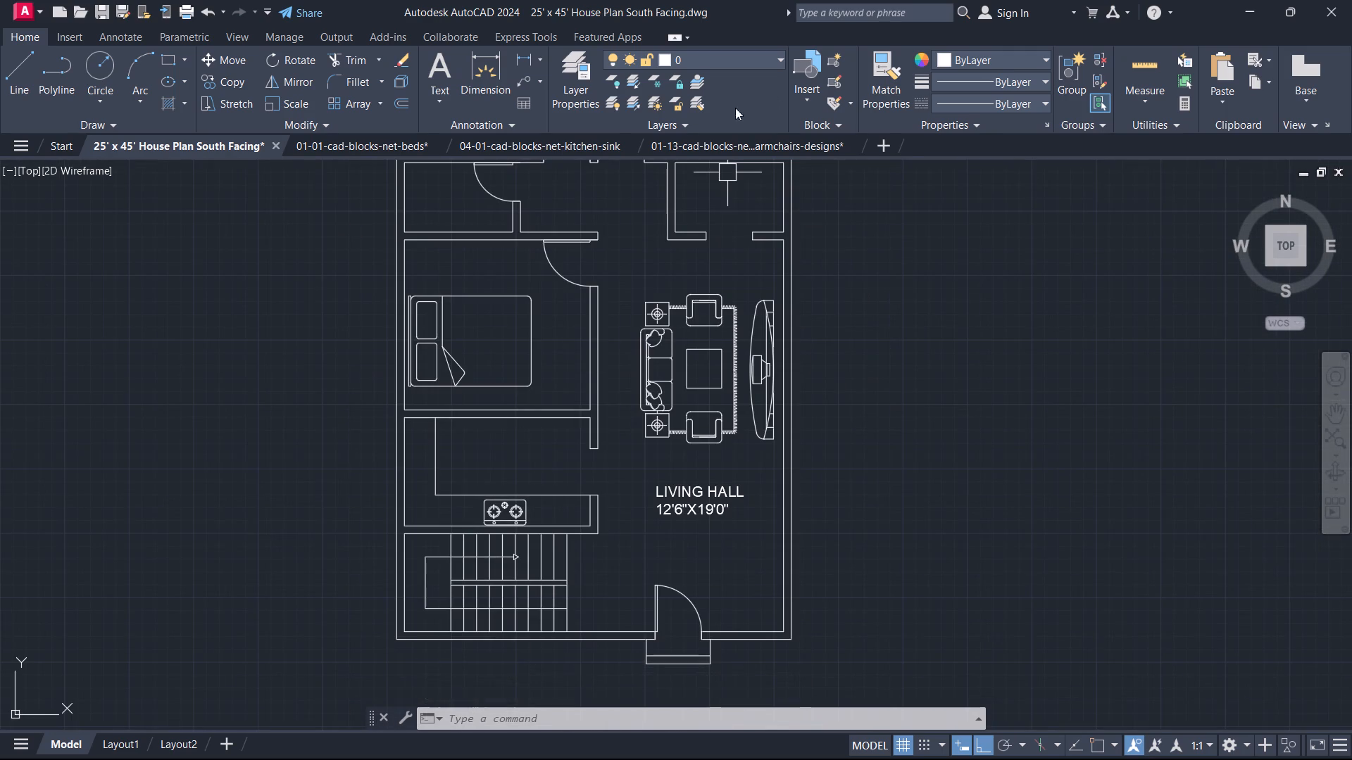
click(823, 147)
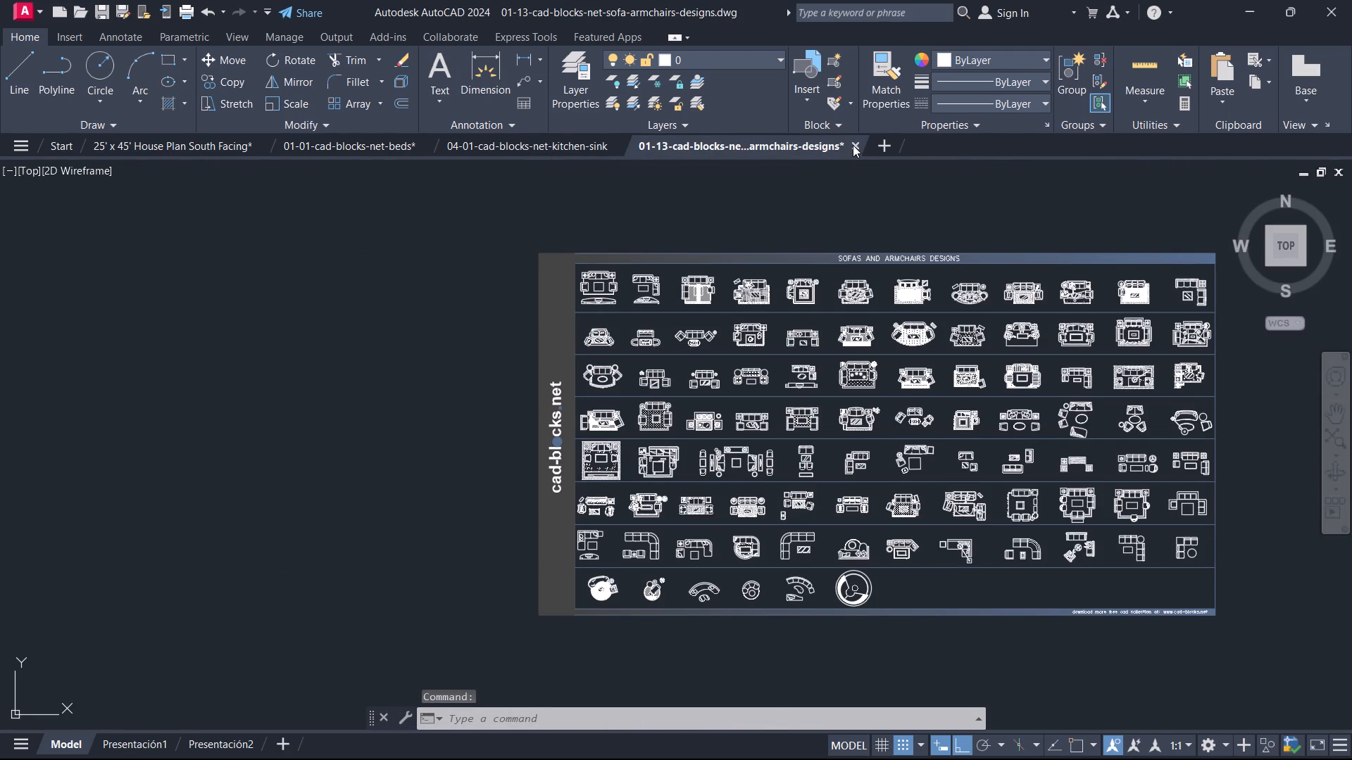
click(853, 145)
click(743, 426)
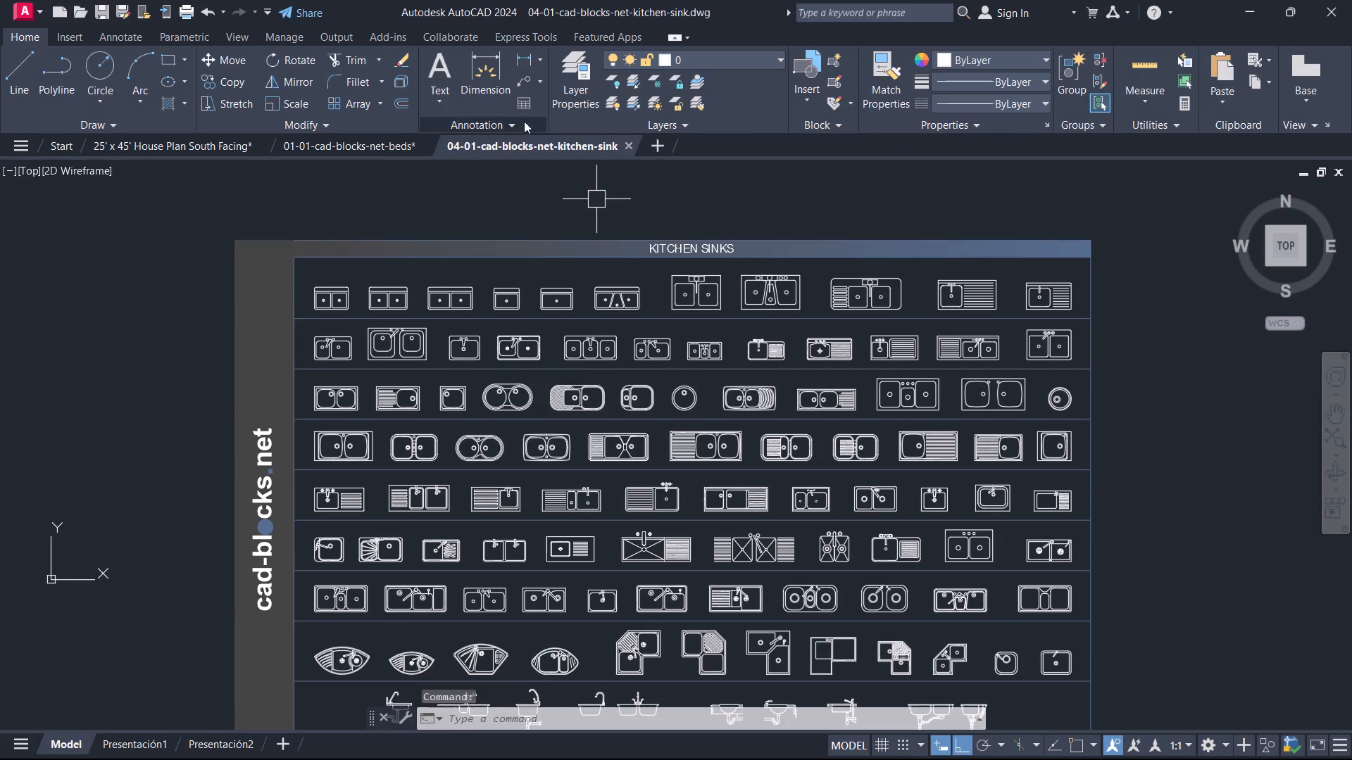
Copy the fifth sink in the top row of the kitchen sinks drawing and paste it east of the house plan.
click(562, 144)
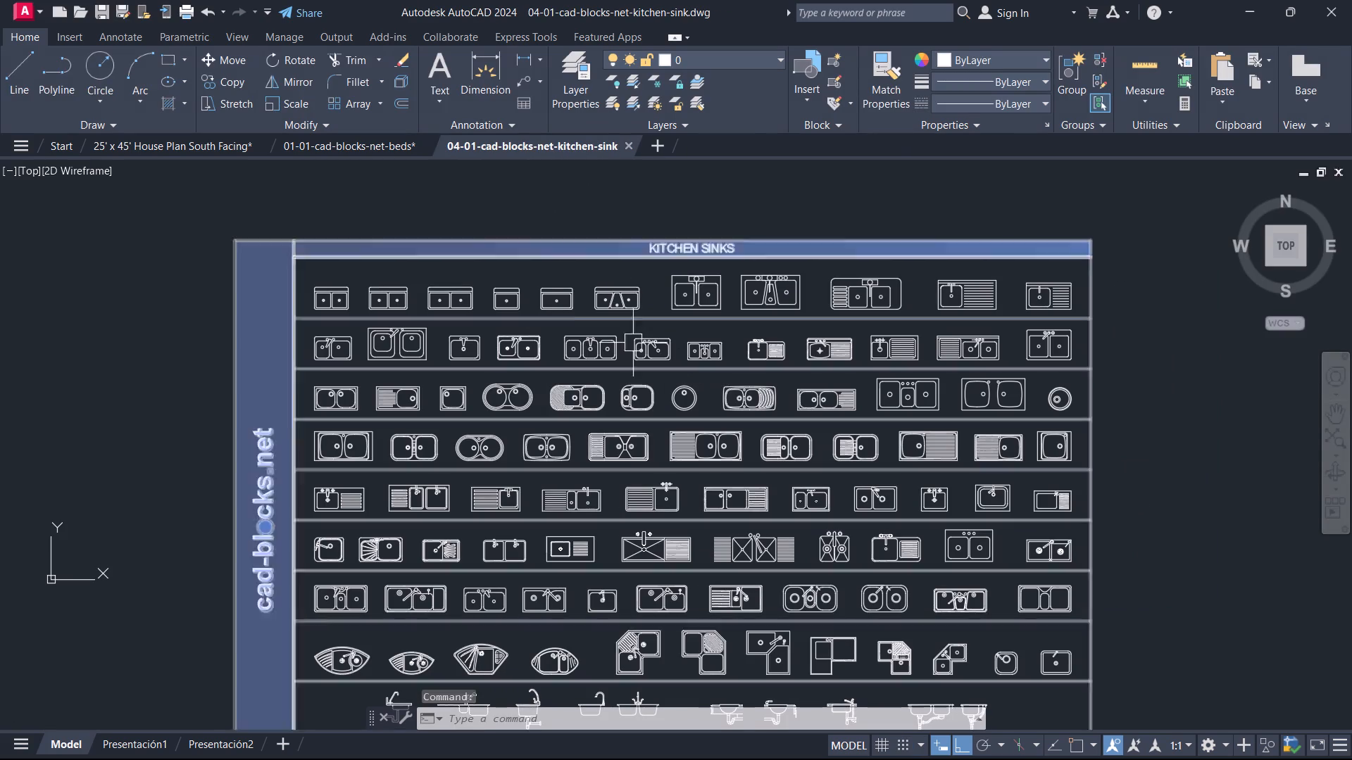
scroll(558, 291, up, 1)
click(559, 291)
key(c)
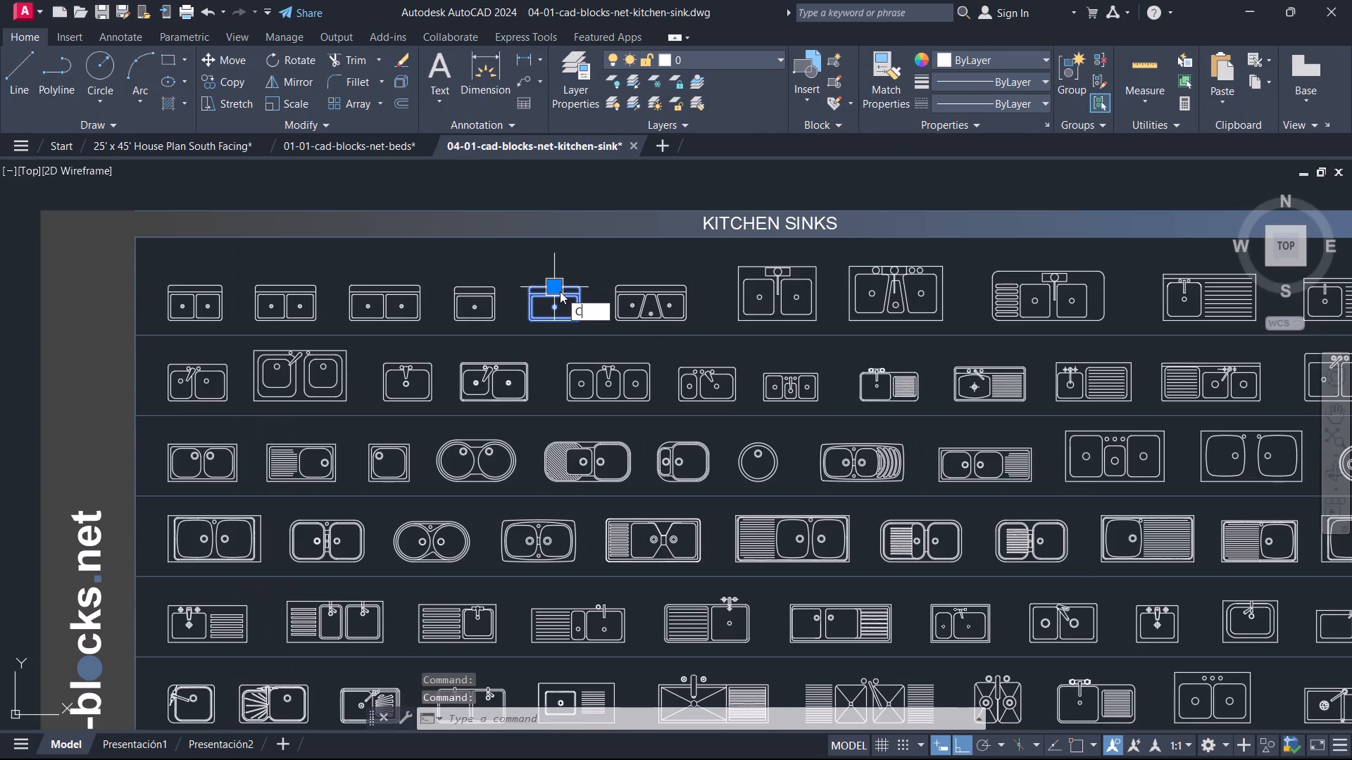
key(o)
key(Escape)
click(560, 291)
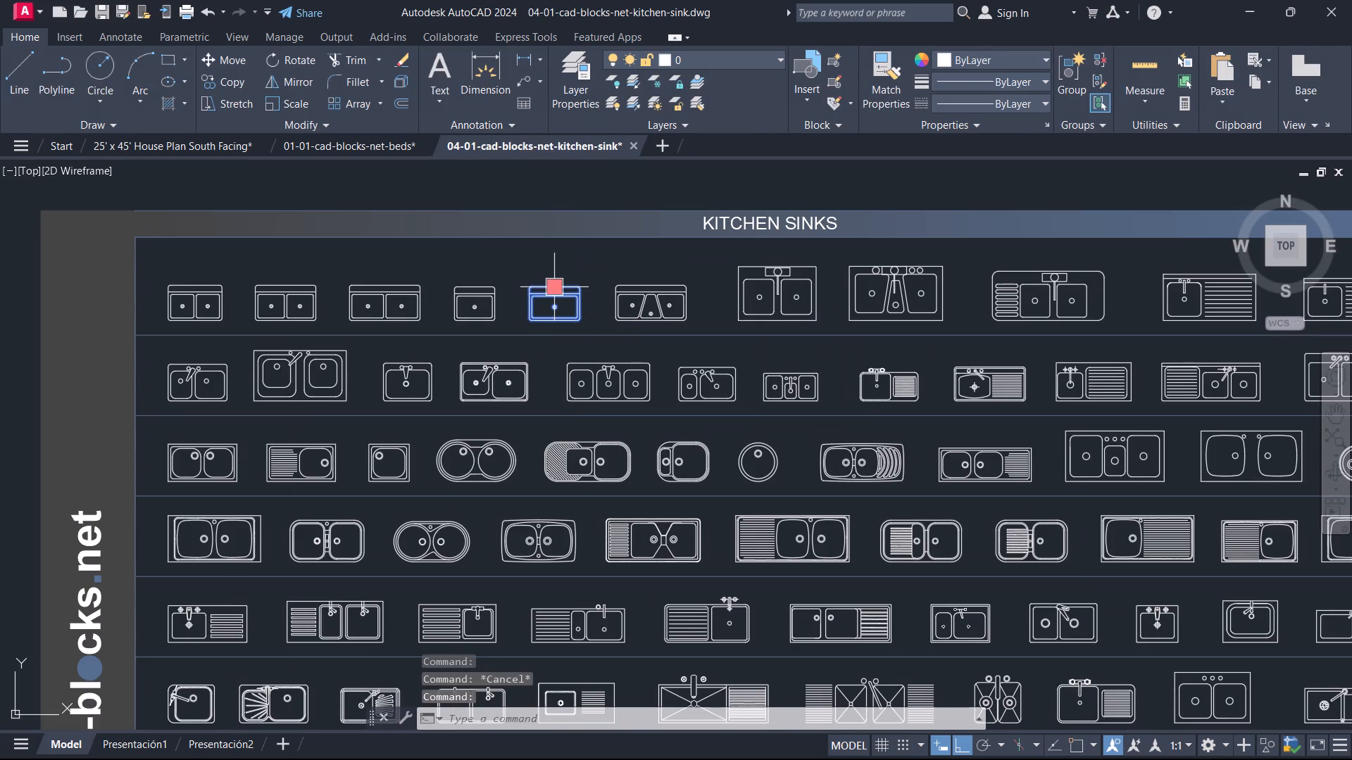
key(ctrl+c)
click(193, 146)
key(ctrl+v)
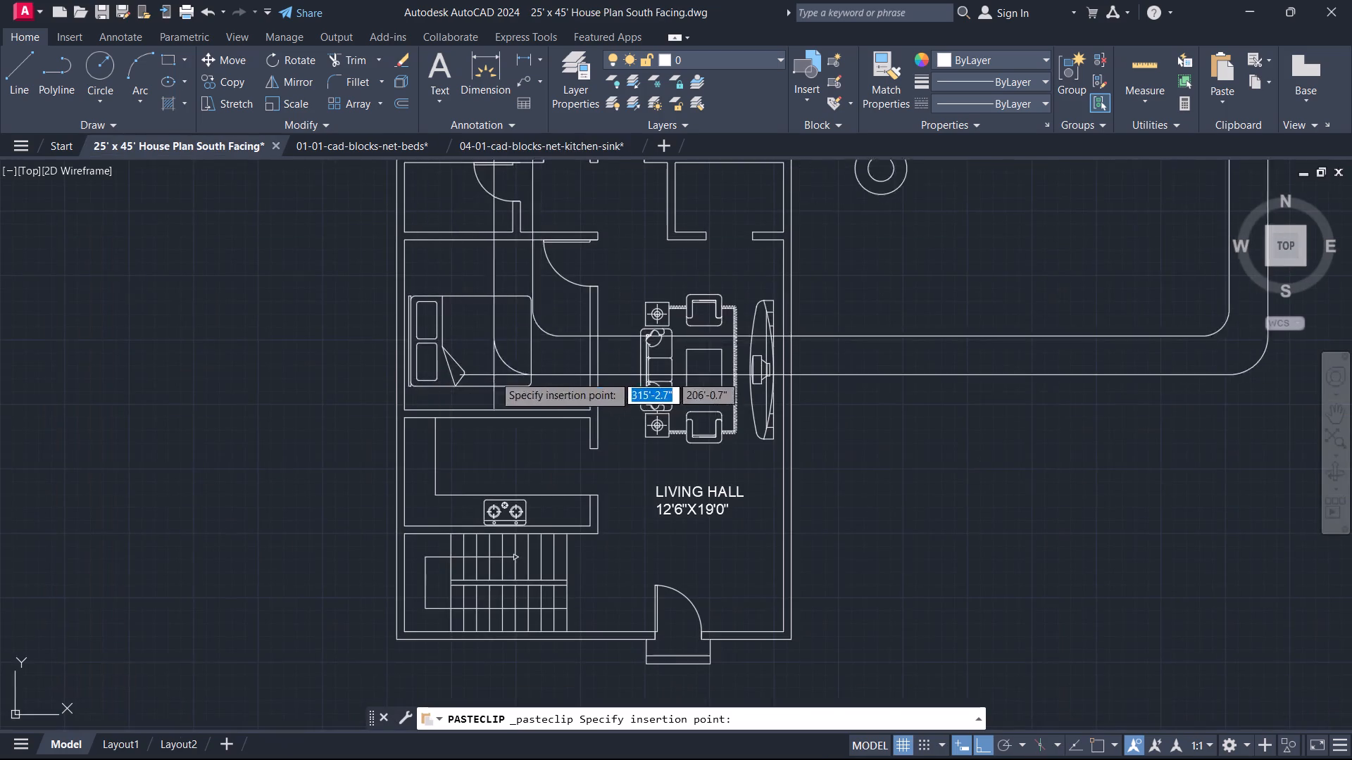
scroll(465, 423, down, 3)
click(620, 428)
Scale the oversized sink down freehand, from a base point near its southwest corner, to suit the kitchen counter.
text(SC)
key(space)
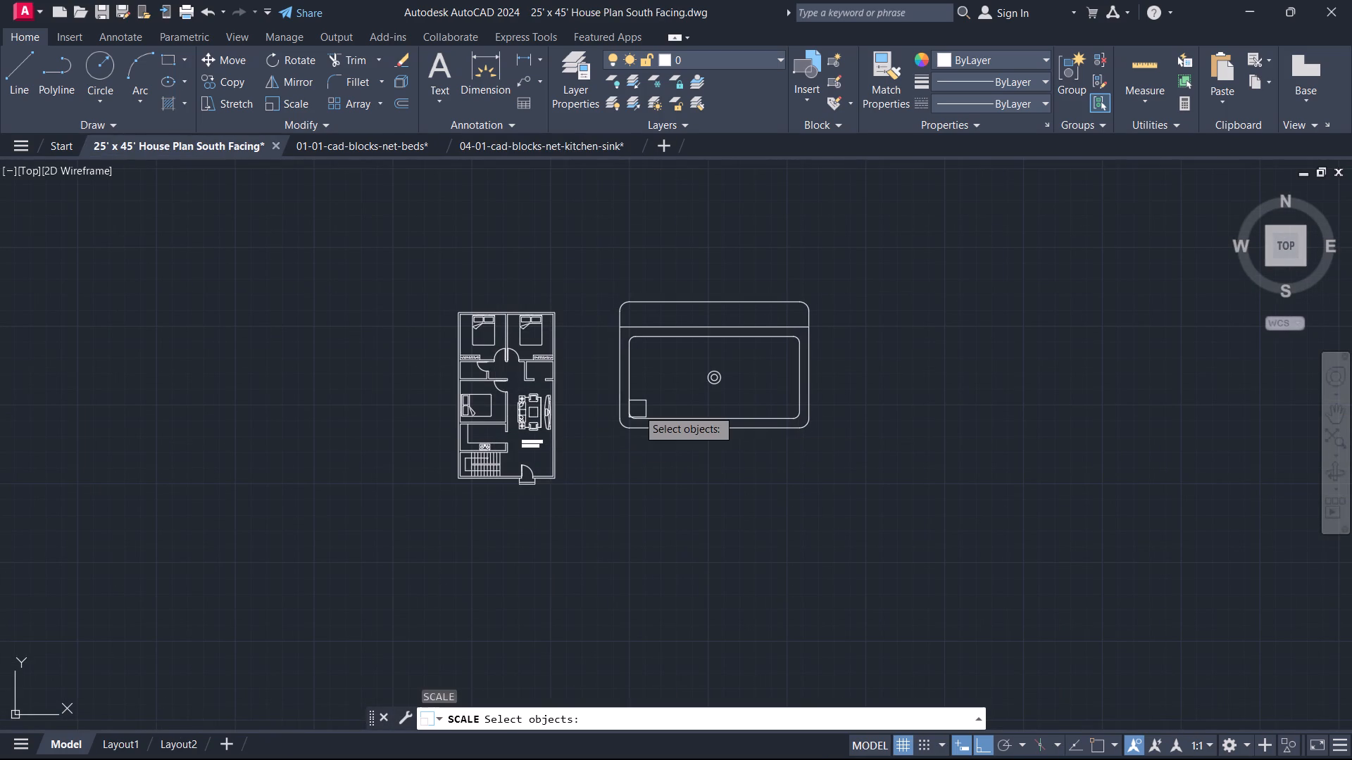
click(637, 409)
key(space)
click(628, 414)
scroll(633, 412, up, 2)
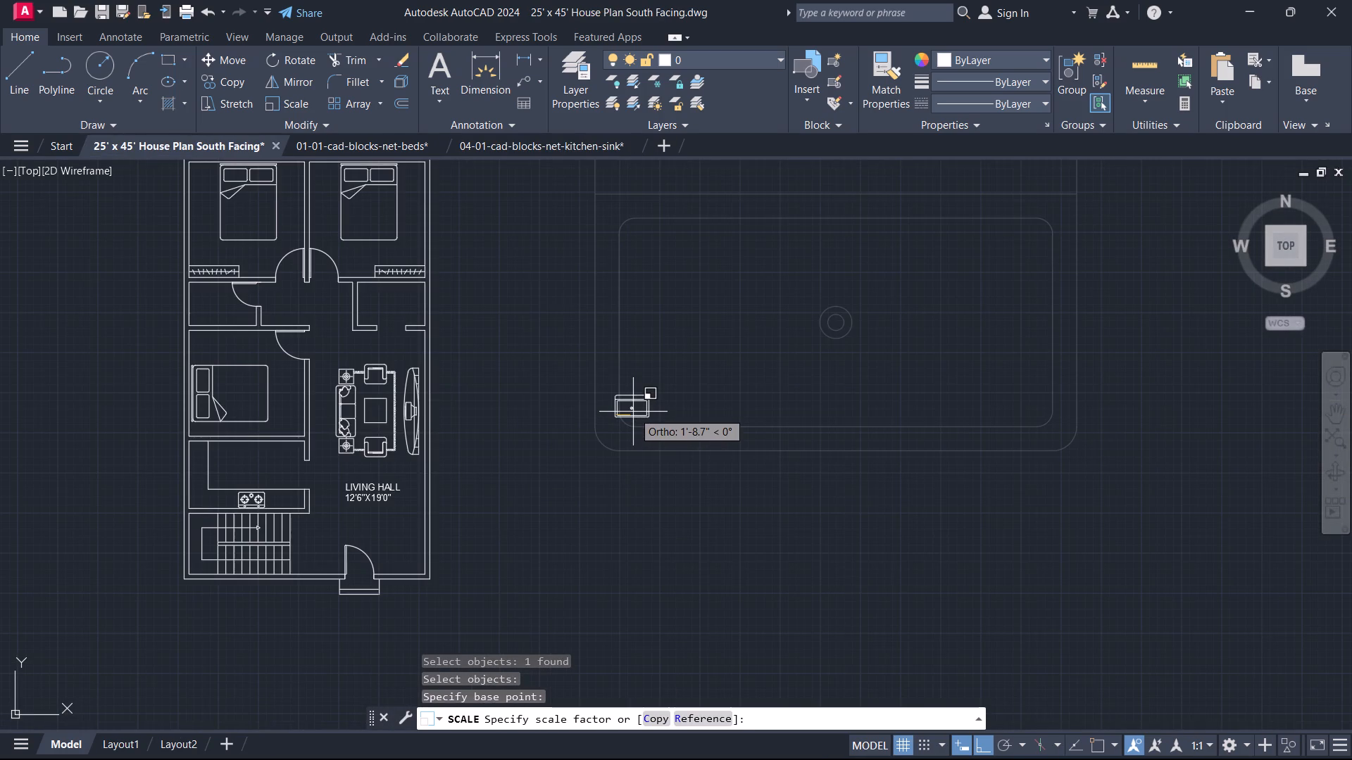
click(633, 412)
Rotate the sink 90° clockwise with ortho on, so its back ledge lies on the east side.
scroll(633, 412, up, 2)
drag(680, 453, 649, 414)
click(573, 319)
text(RO)
key(space)
click(575, 328)
click(572, 559)
Mirror the sink across a vertical line to its east, erasing the source, so its ledge faces west.
click(556, 426)
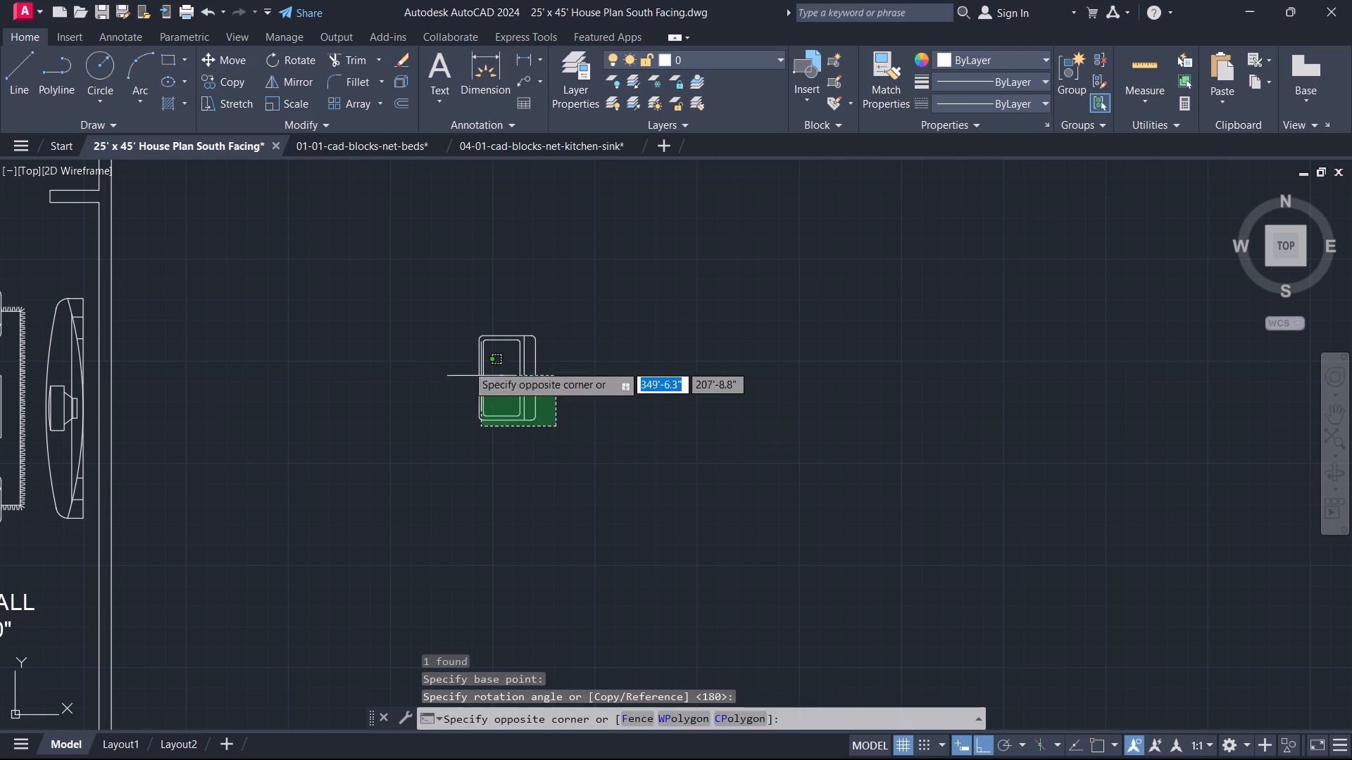
click(451, 352)
key(m)
key(i)
key(space)
click(700, 471)
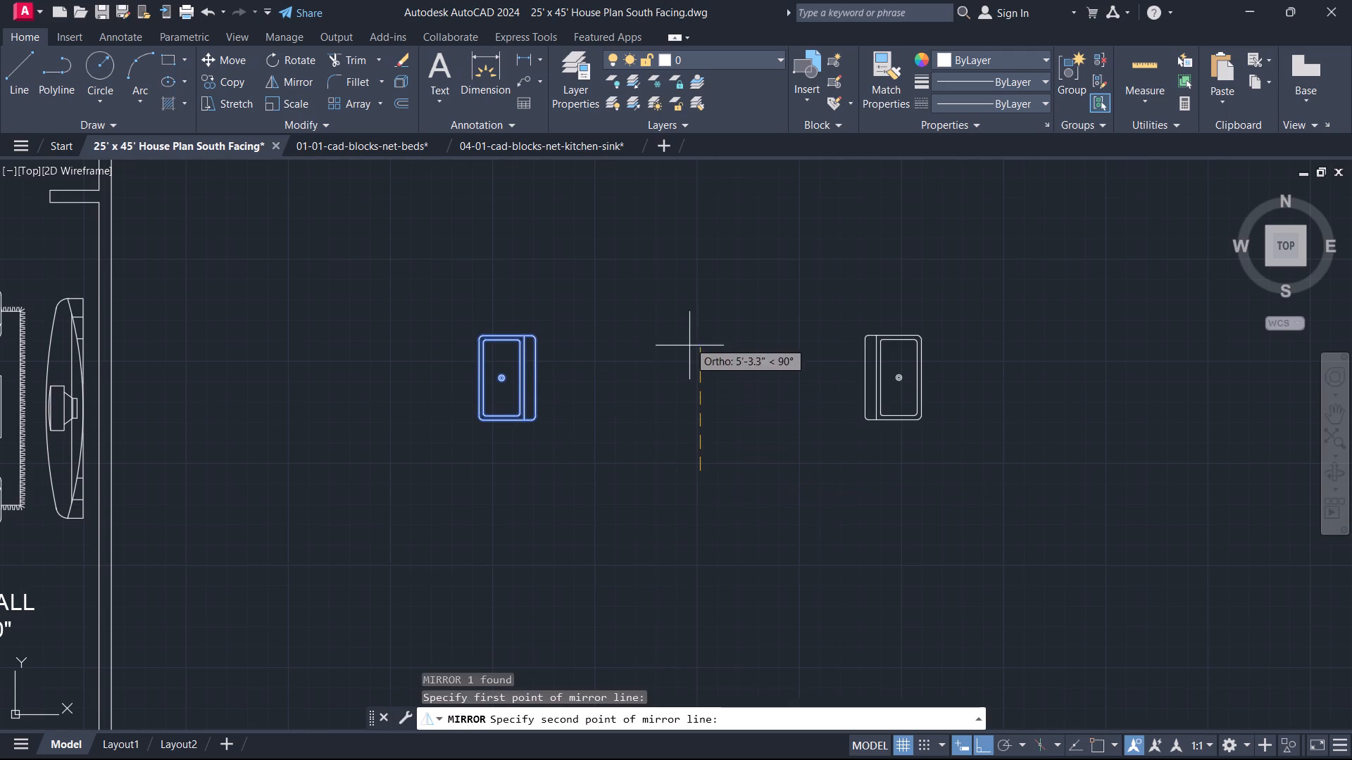
click(683, 319)
drag(711, 362, 684, 319)
key(Escape)
Copy the mirrored sink with ortho off into the kitchen, onto the north part of the west counter.
drag(951, 413, 939, 403)
click(794, 290)
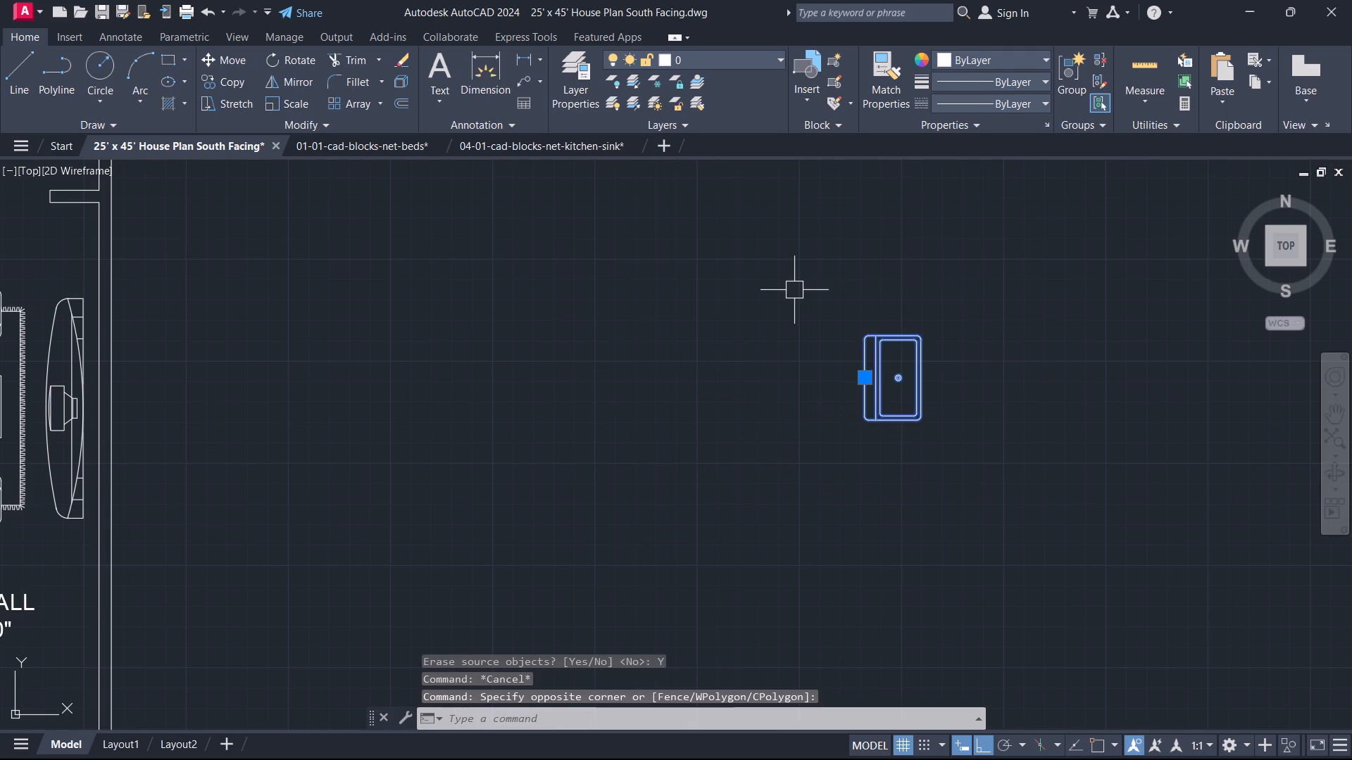
text(CO)
key(space)
click(796, 293)
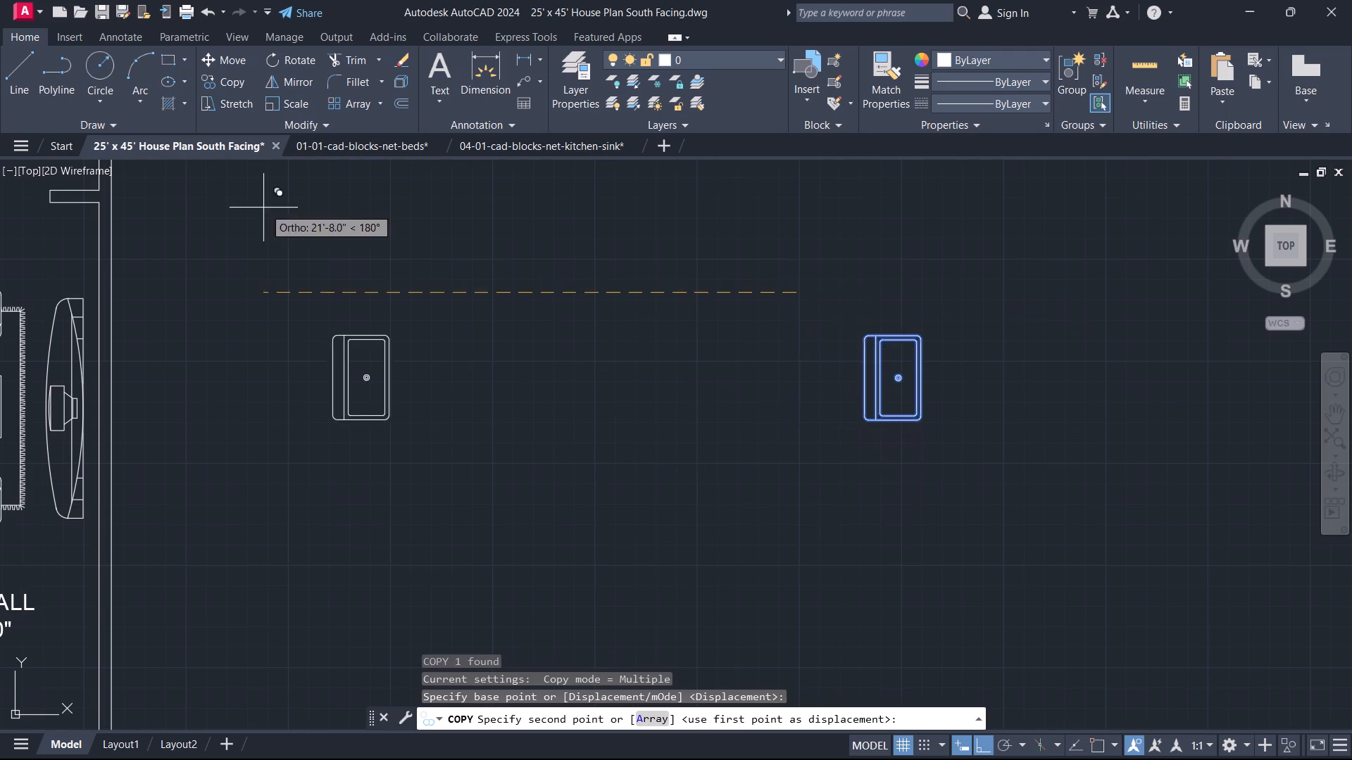
middle_drag(263, 208, 954, 255)
middle_drag(305, 416, 527, 191)
key(F8)
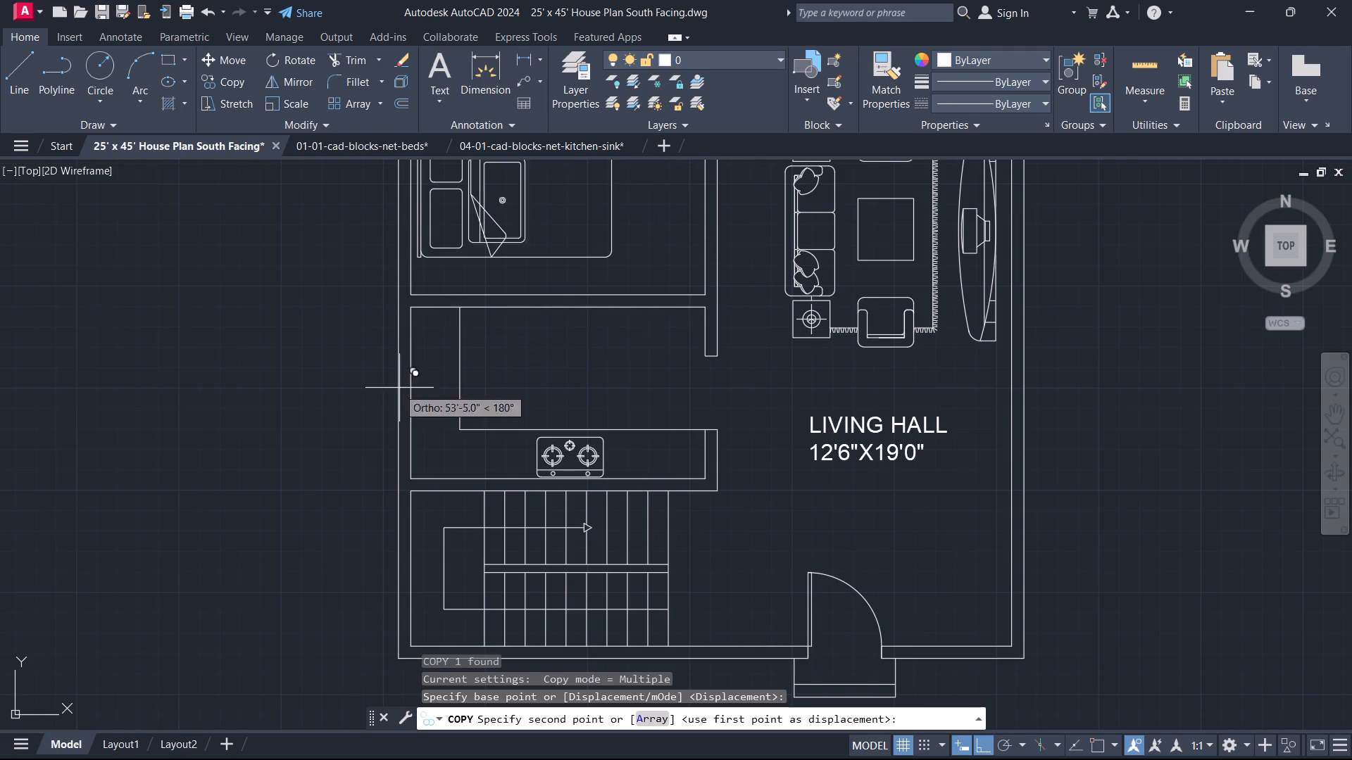
scroll(434, 396, up, 3)
middle_drag(349, 292, 401, 464)
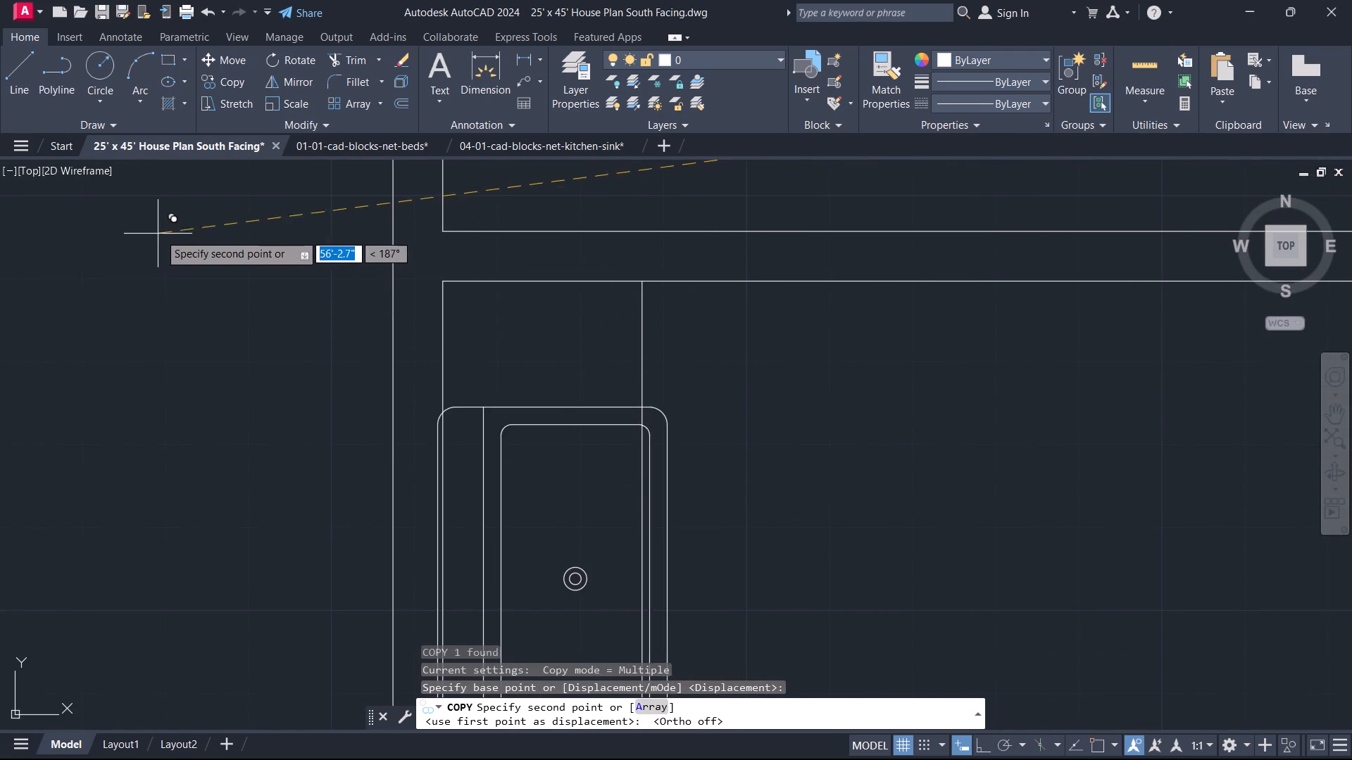
click(180, 183)
key(Escape)
Scale the copied kitchen sink down freehand from a base point on its west edge, so it fits within the counter width.
click(511, 395)
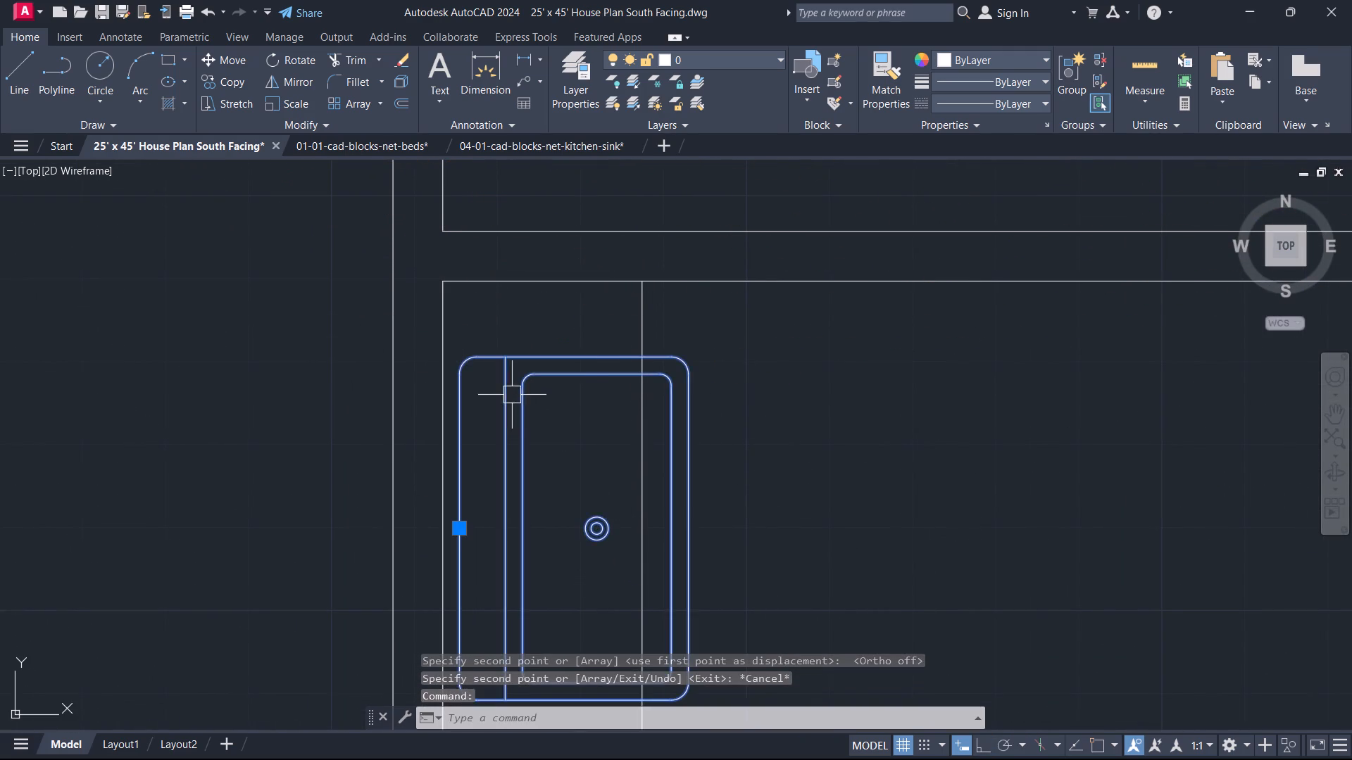
scroll(520, 396, down, 1)
middle_drag(525, 393, 499, 221)
text(SC)
key(space)
scroll(498, 296, up, 1)
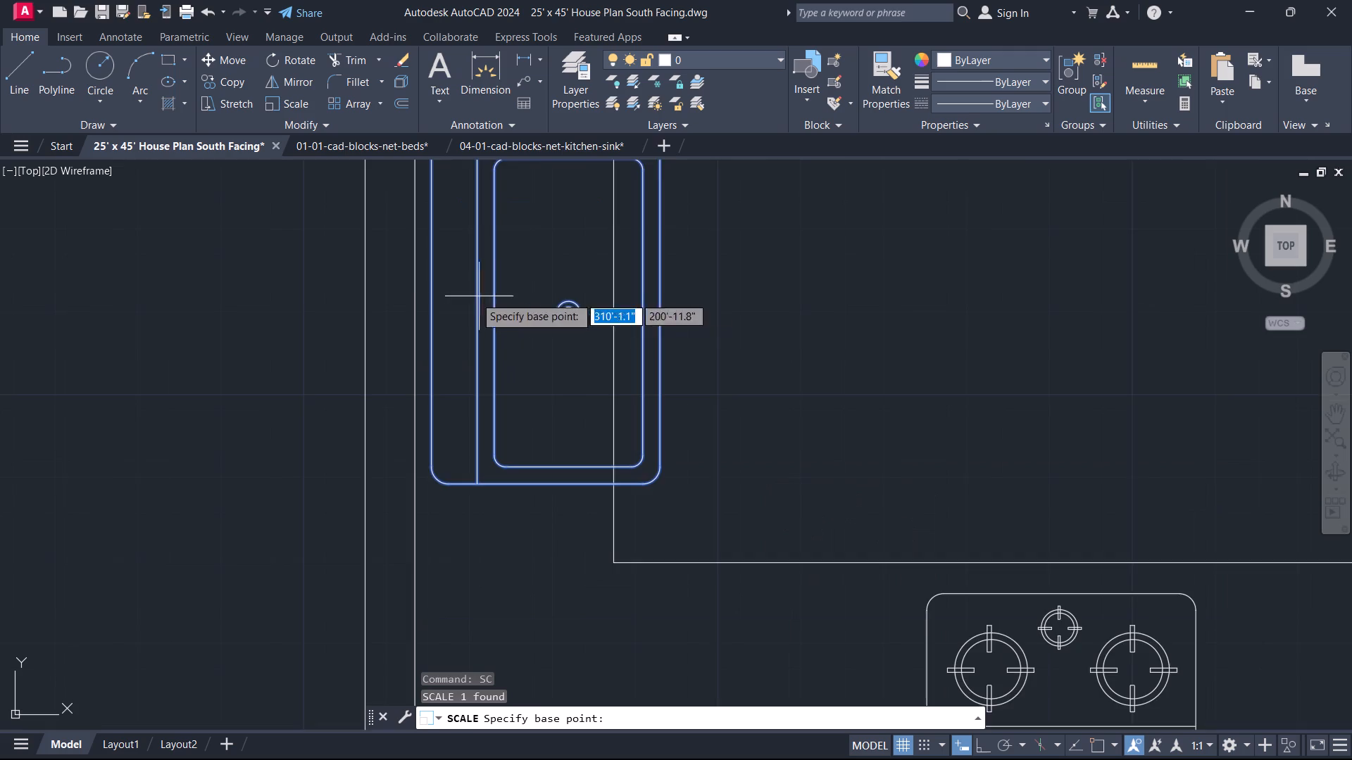
scroll(475, 296, up, 1)
click(433, 306)
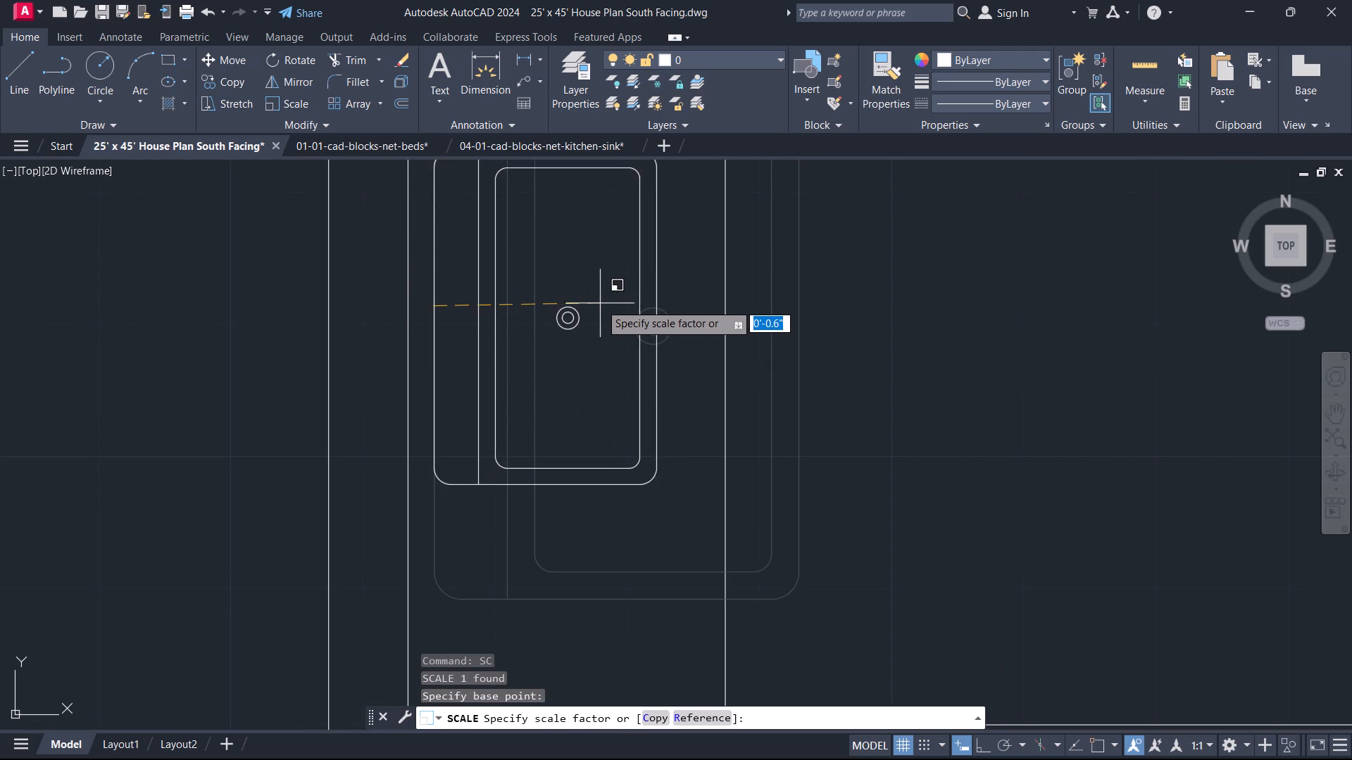
click(613, 306)
key(Escape)
Insert the Toilet - Imperial block from the Architectural tool palette east of the house plan and close the palette.
scroll(611, 312, down, 3)
middle_drag(610, 312, 470, 310)
scroll(581, 305, down, 2)
middle_drag(602, 298, 472, 469)
middle_drag(458, 319, 518, 457)
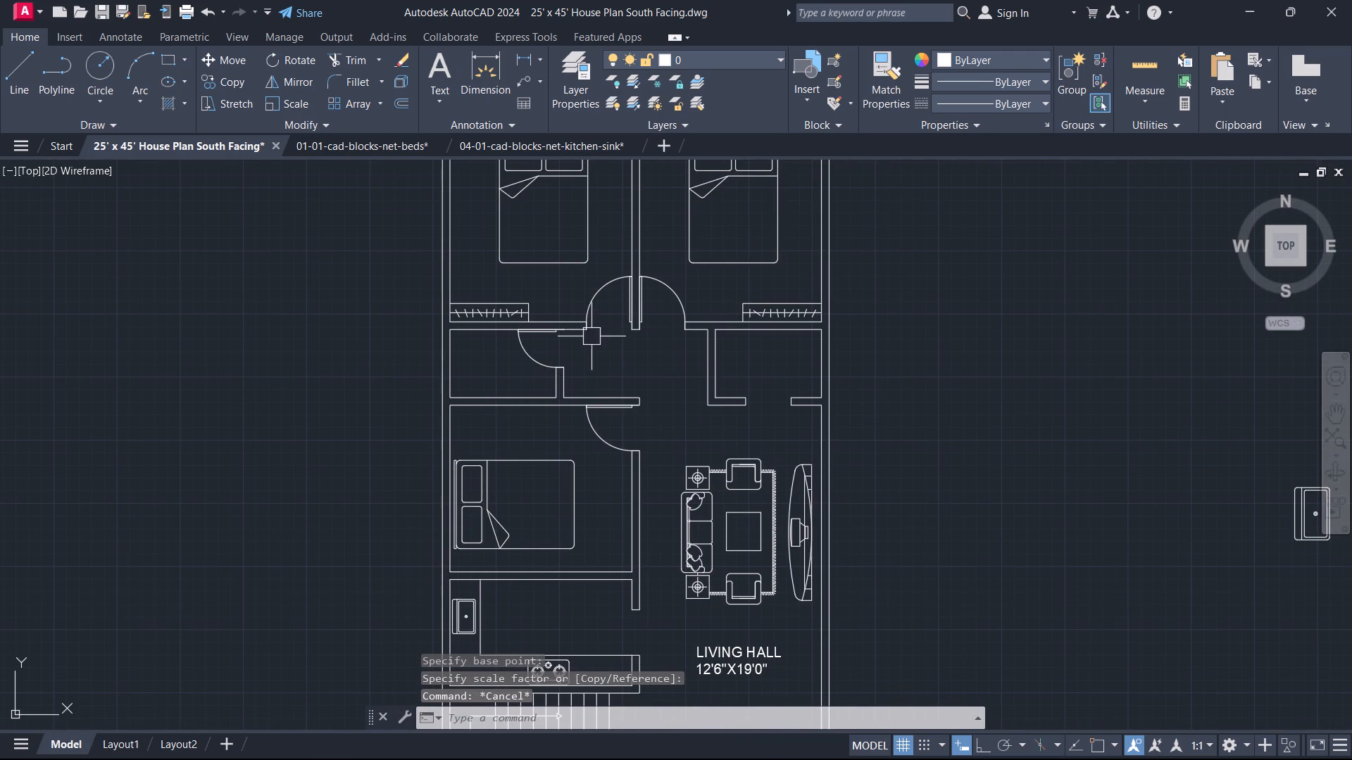
text(TP)
key(space)
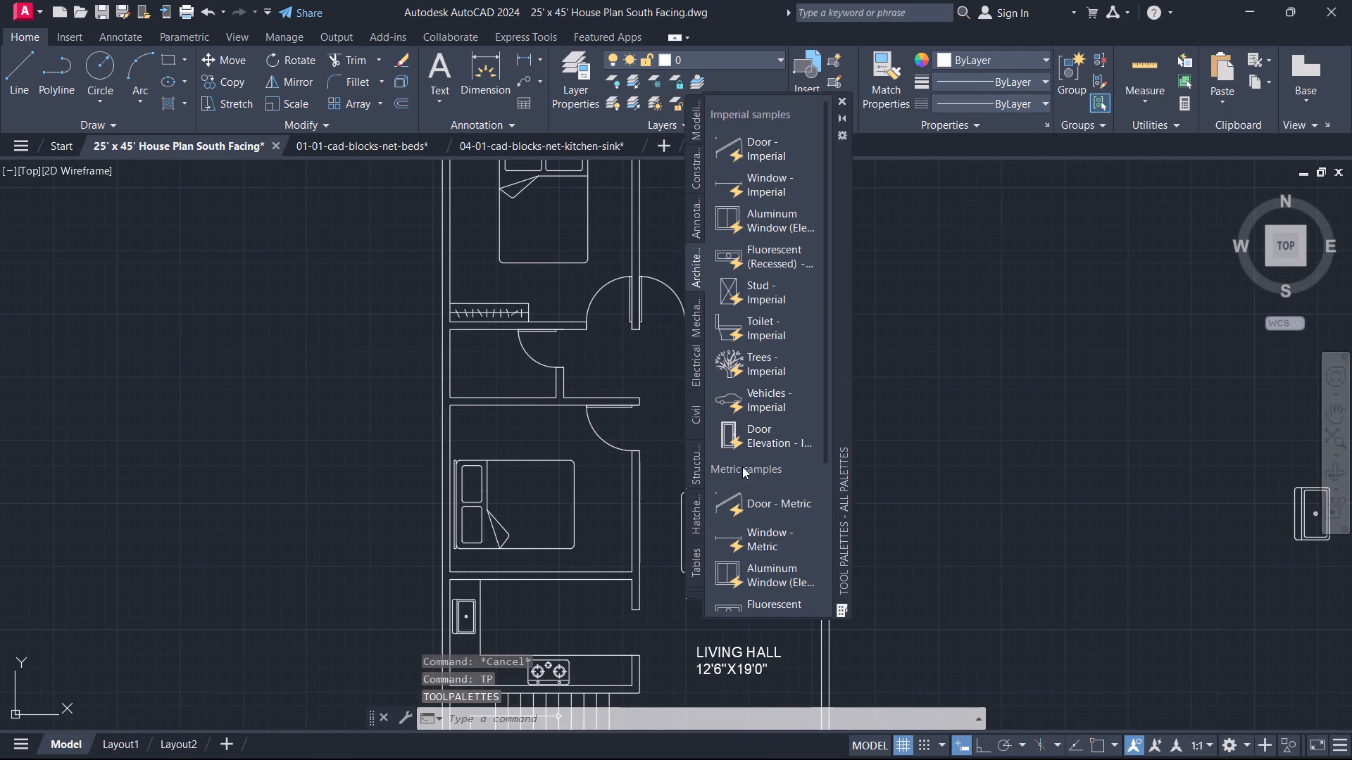
scroll(752, 514, down, 3)
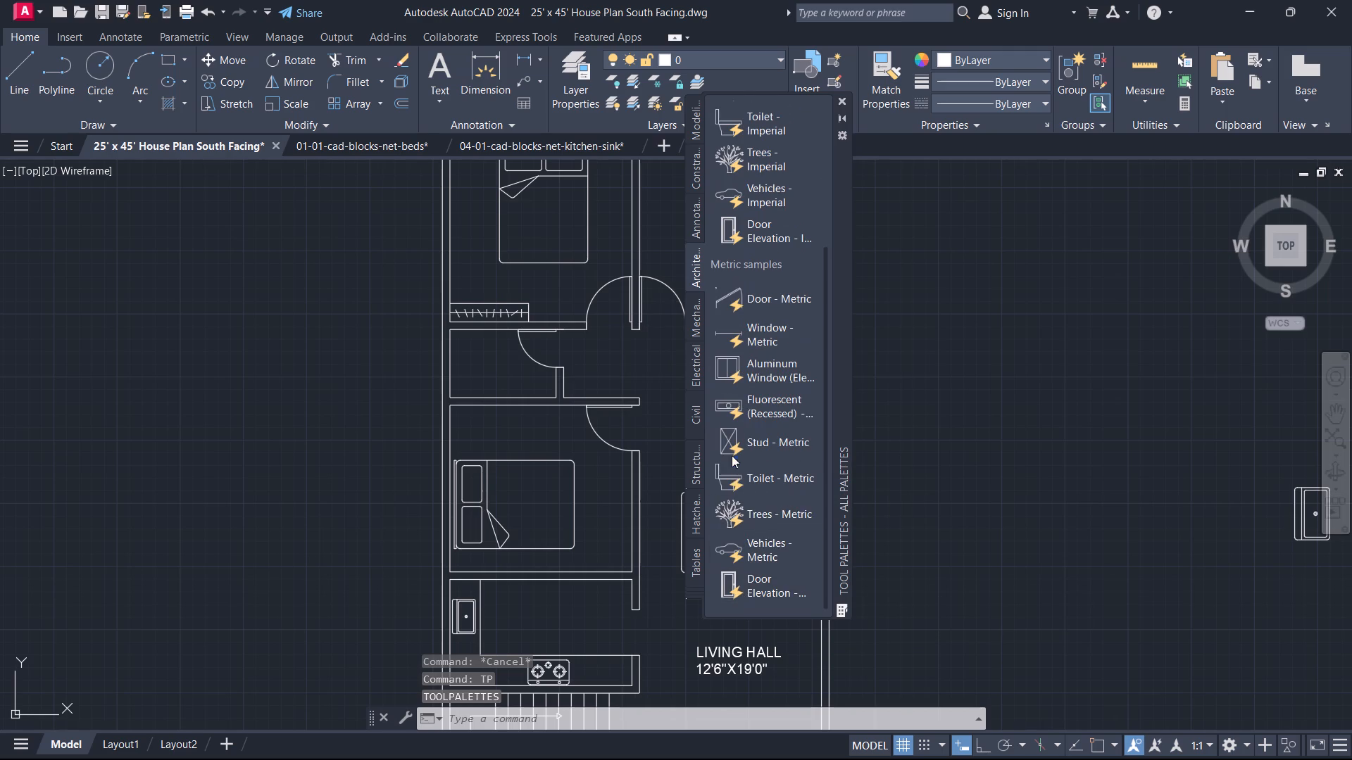
scroll(731, 395, up, 2)
click(769, 336)
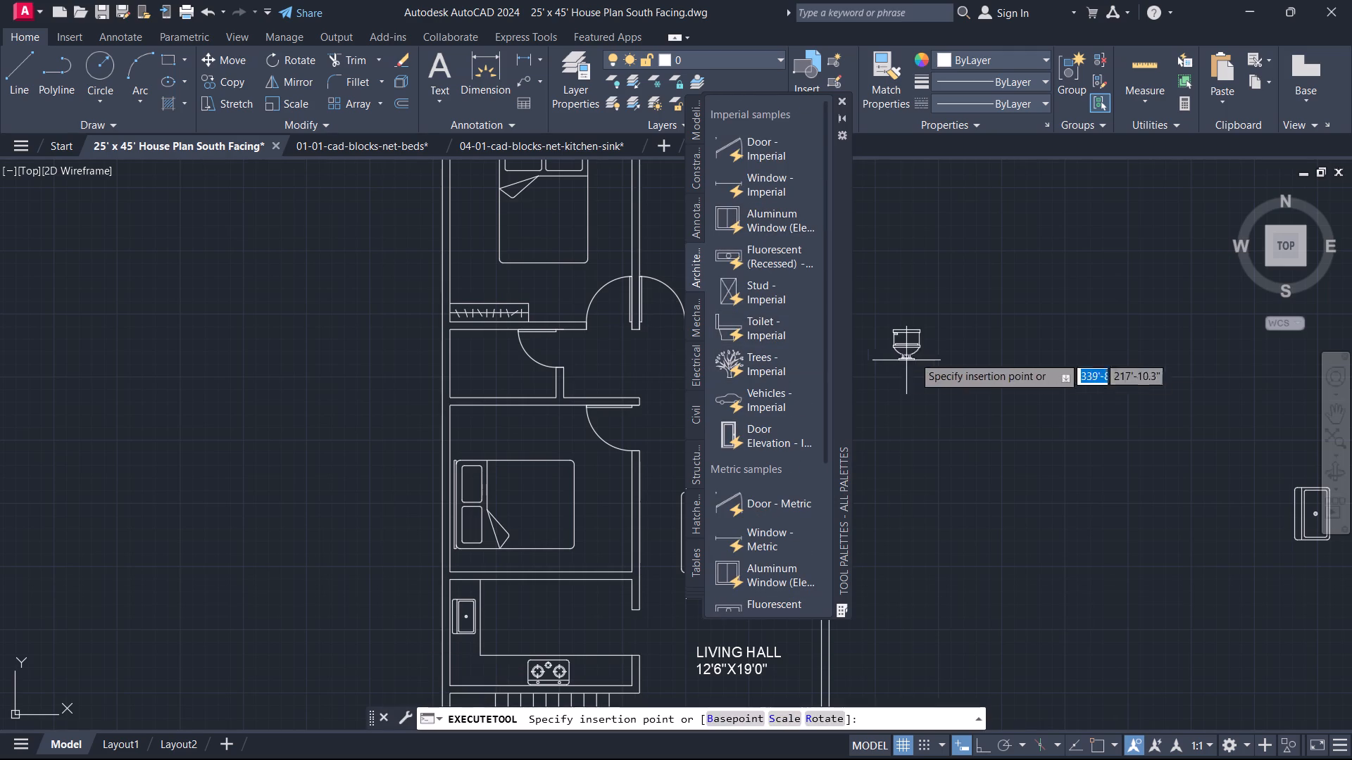
click(920, 353)
key(Escape)
click(844, 99)
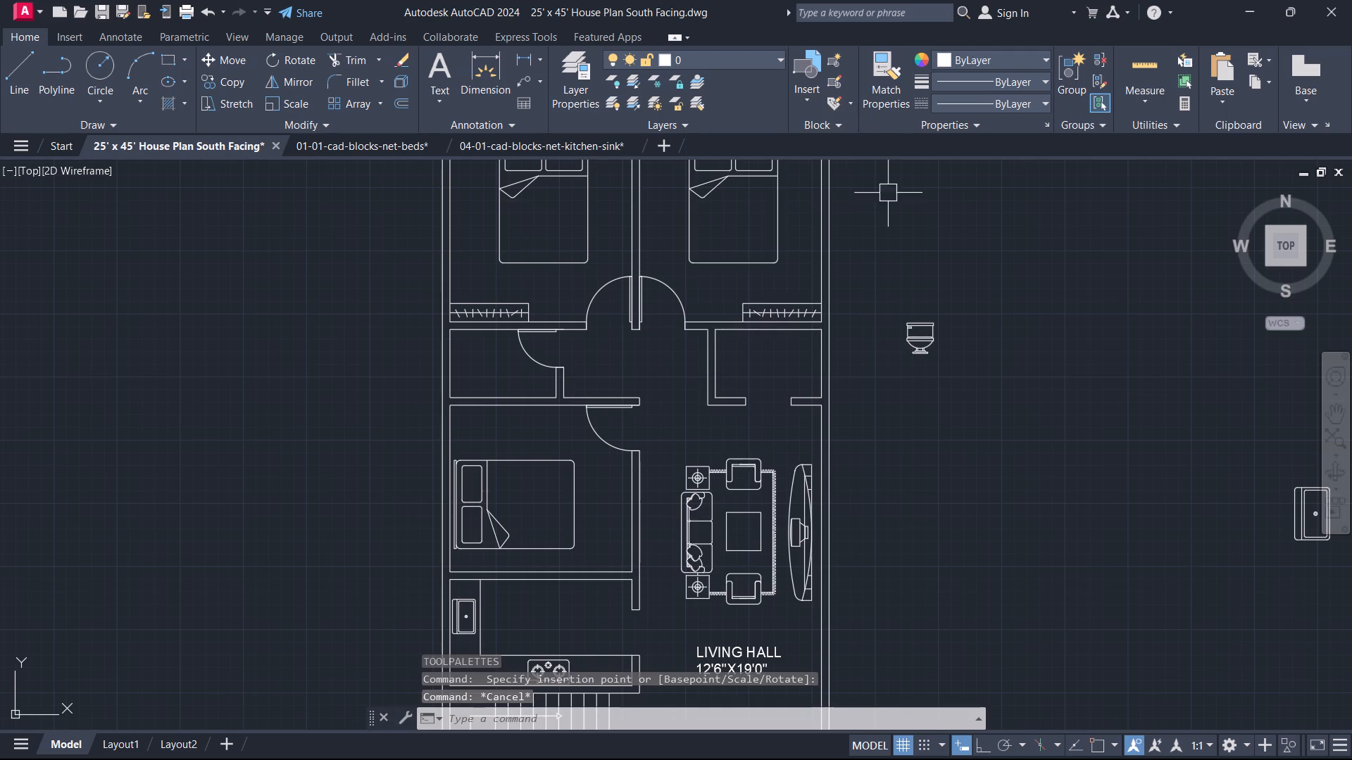
Switch the inserted toilet block to the Elongated (Plan) view.
click(928, 345)
click(896, 357)
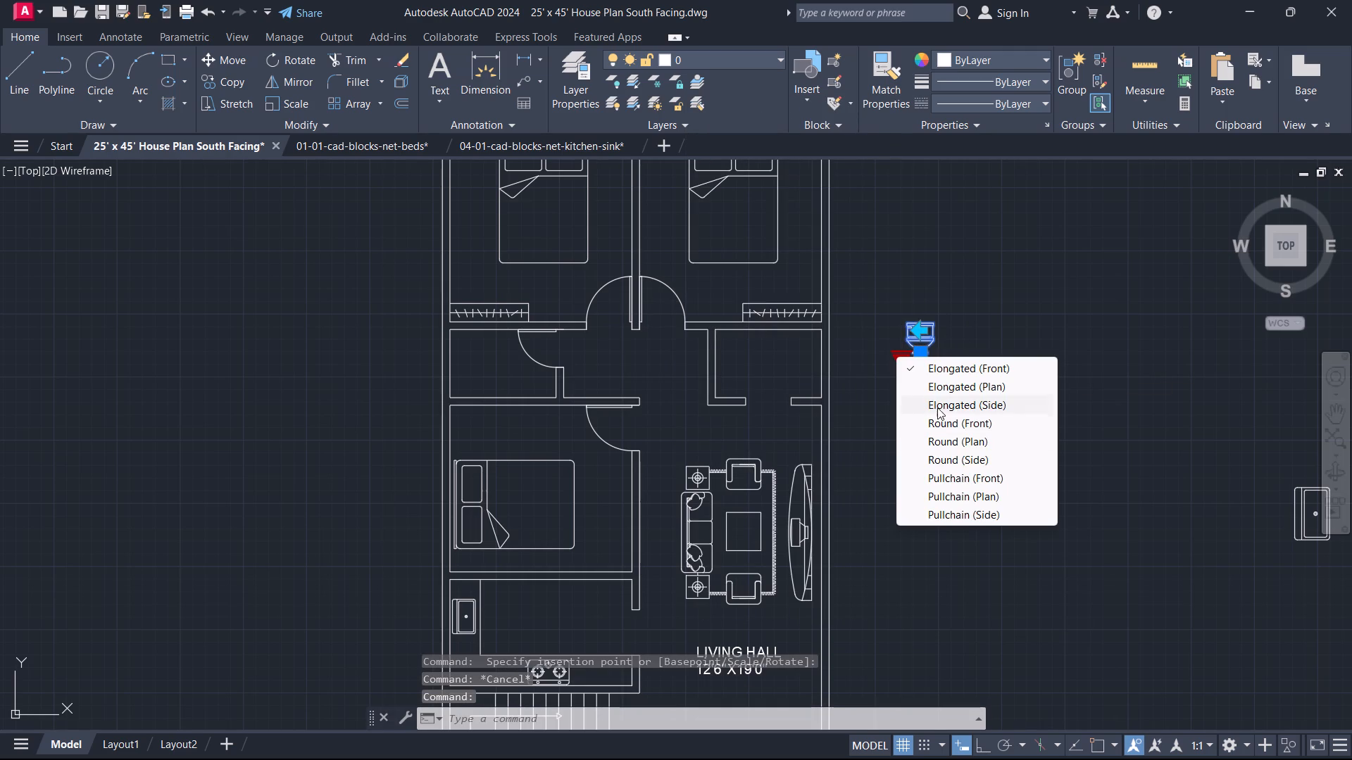
click(951, 387)
scroll(934, 388, up, 3)
key(Escape)
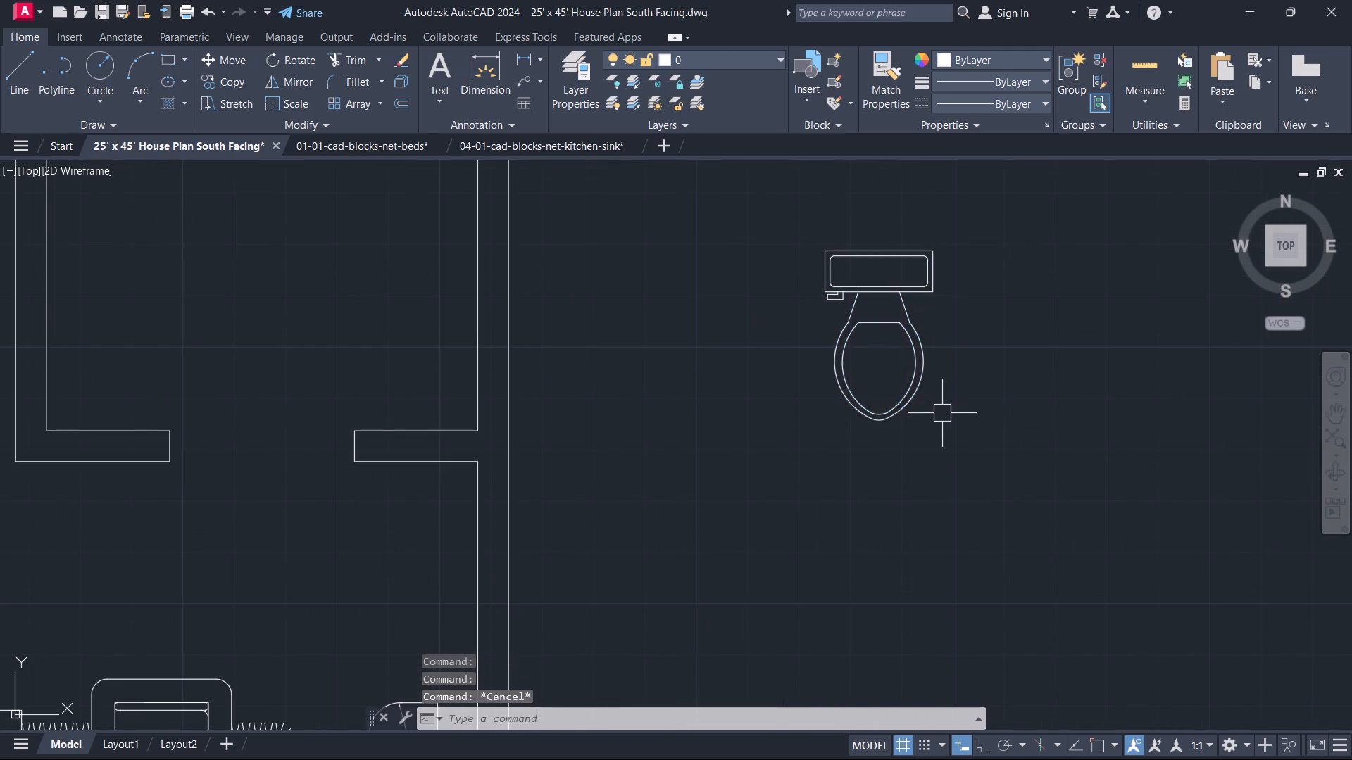
Rotate the toilet 180° with ortho on, so its tank lies on the south side.
drag(944, 413, 910, 376)
click(849, 331)
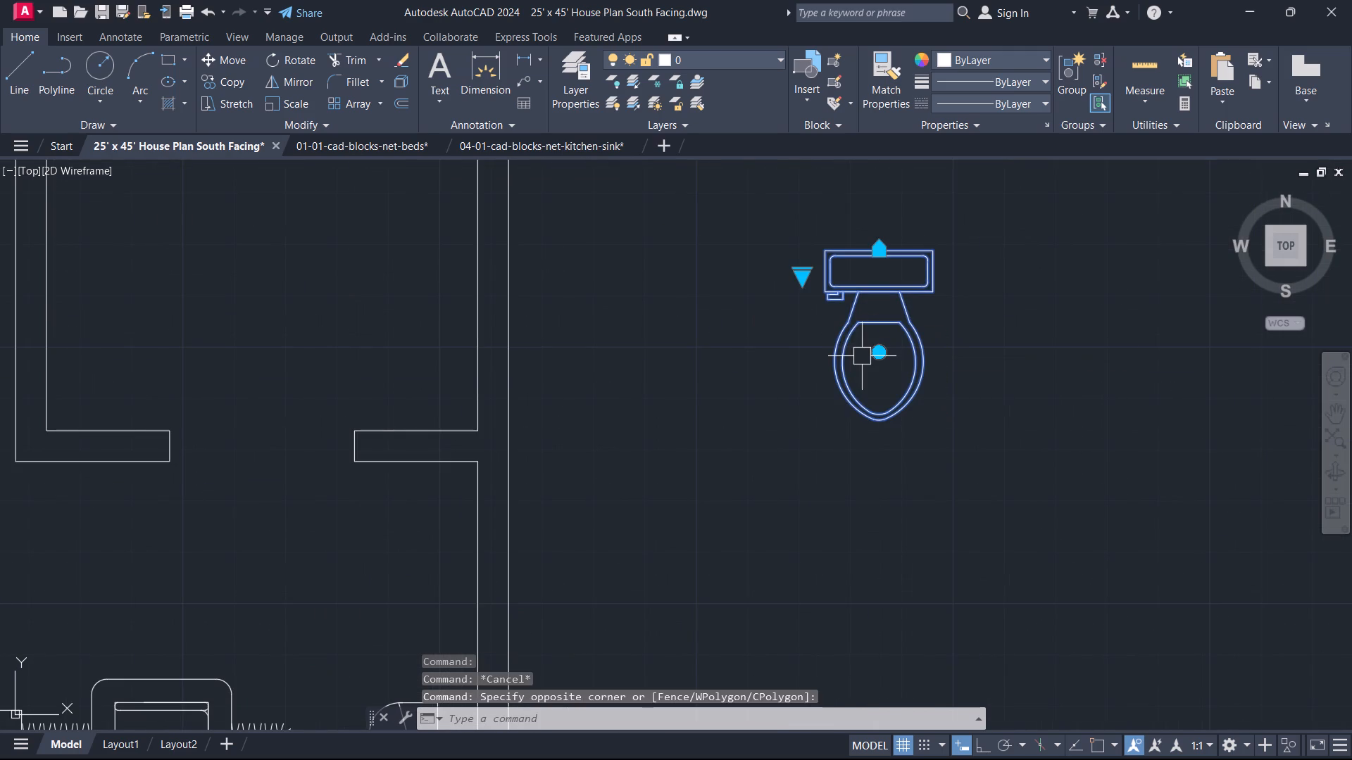
text(RO)
key(space)
click(874, 291)
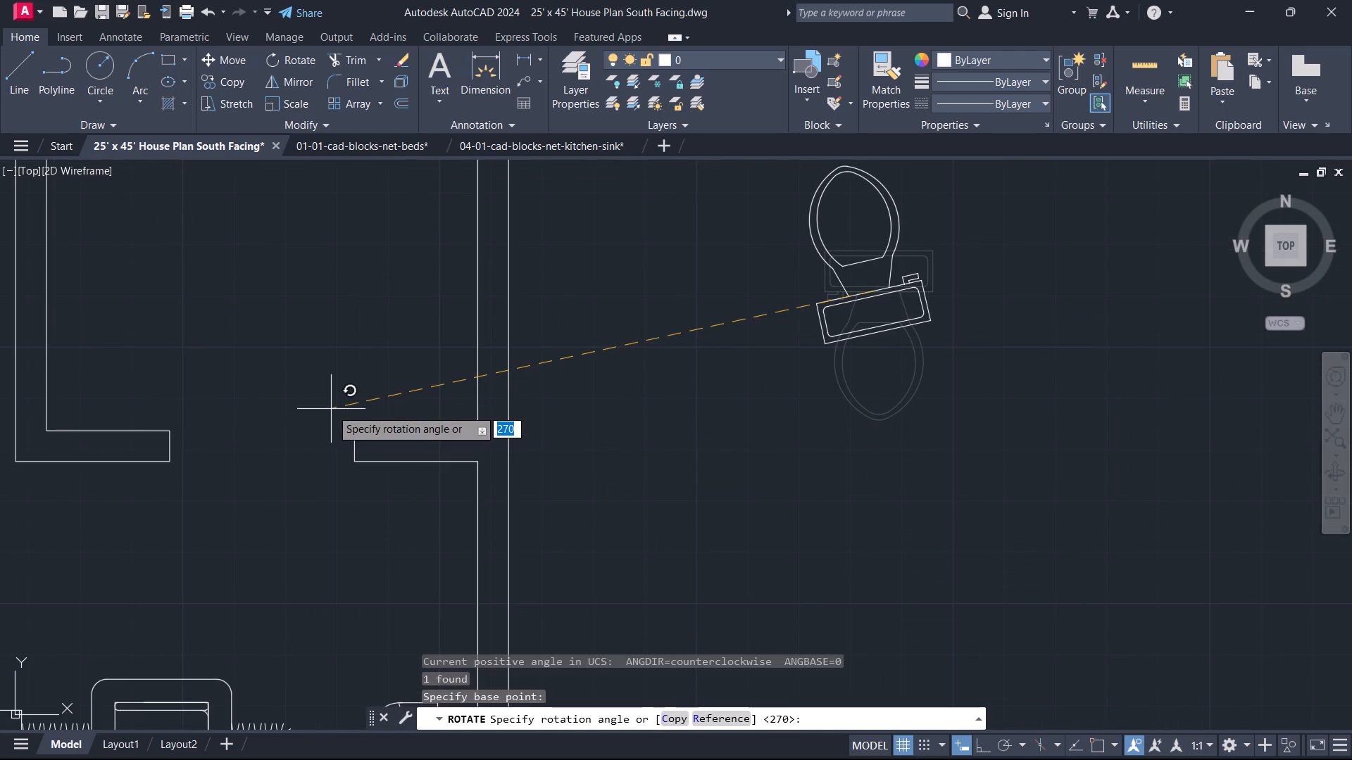
key(F8)
click(320, 335)
key(Escape)
Copy the toilet by its tank's back midpoint into the west bathroom, with ortho off, near the southwest corner against the south wall.
drag(827, 407, 809, 377)
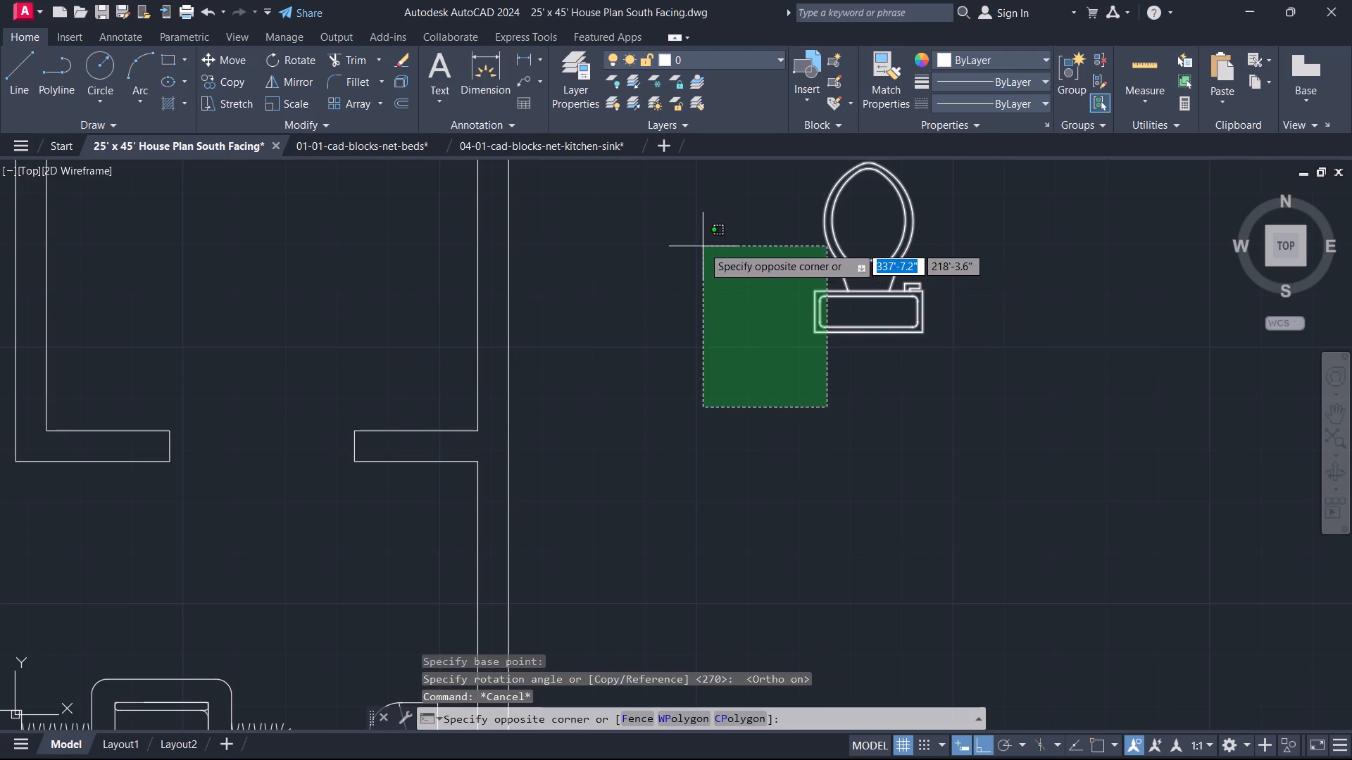
click(703, 246)
key(c)
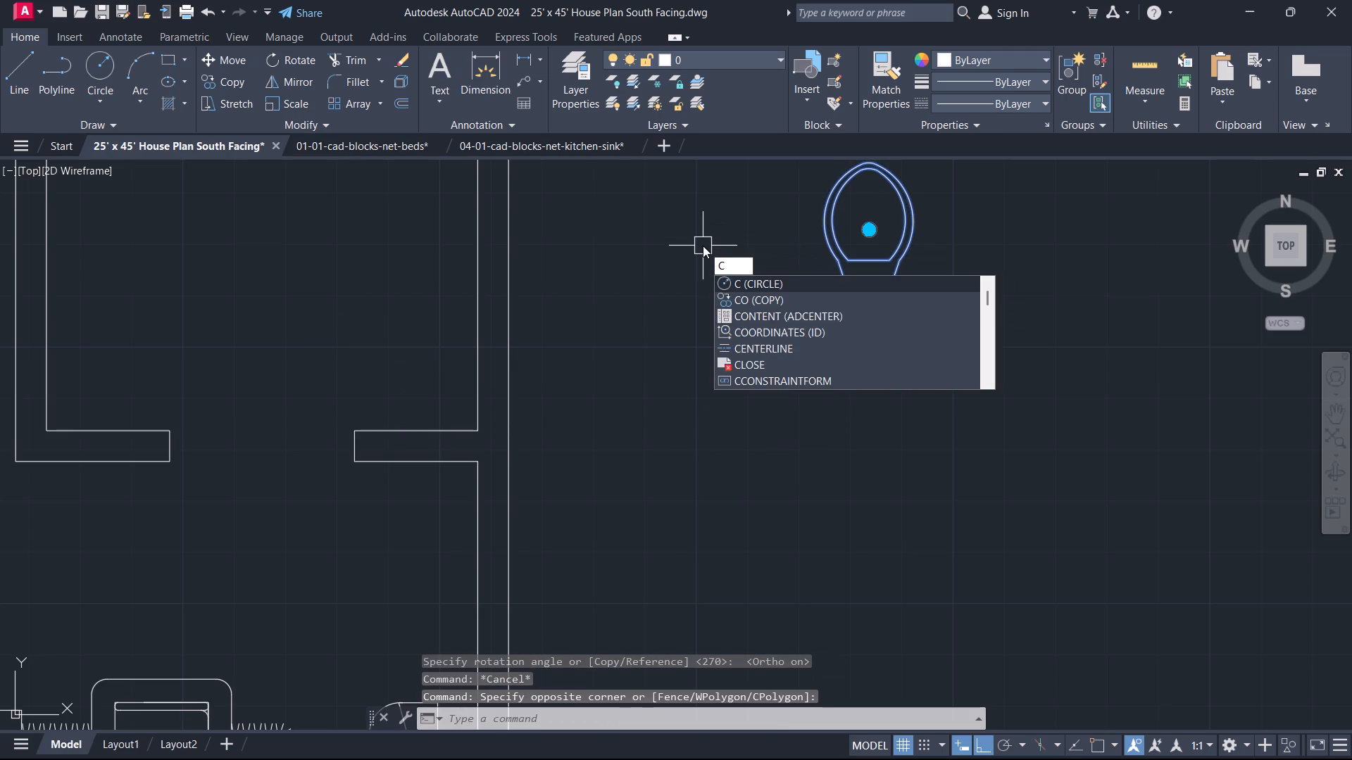
key(o)
key(space)
click(868, 332)
scroll(453, 308, down, 3)
middle_drag(453, 308, 924, 444)
scroll(924, 439, down, 1)
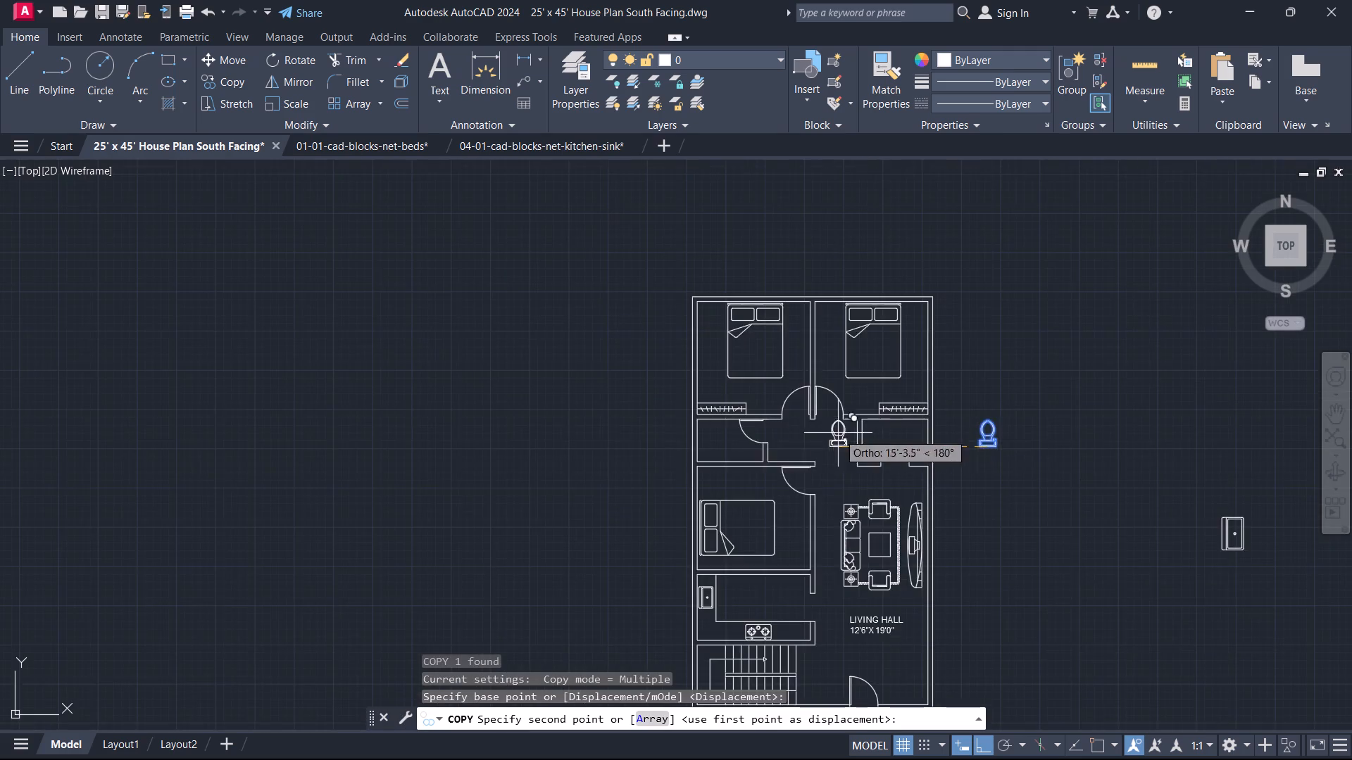
scroll(663, 455, up, 3)
scroll(847, 455, up, 2)
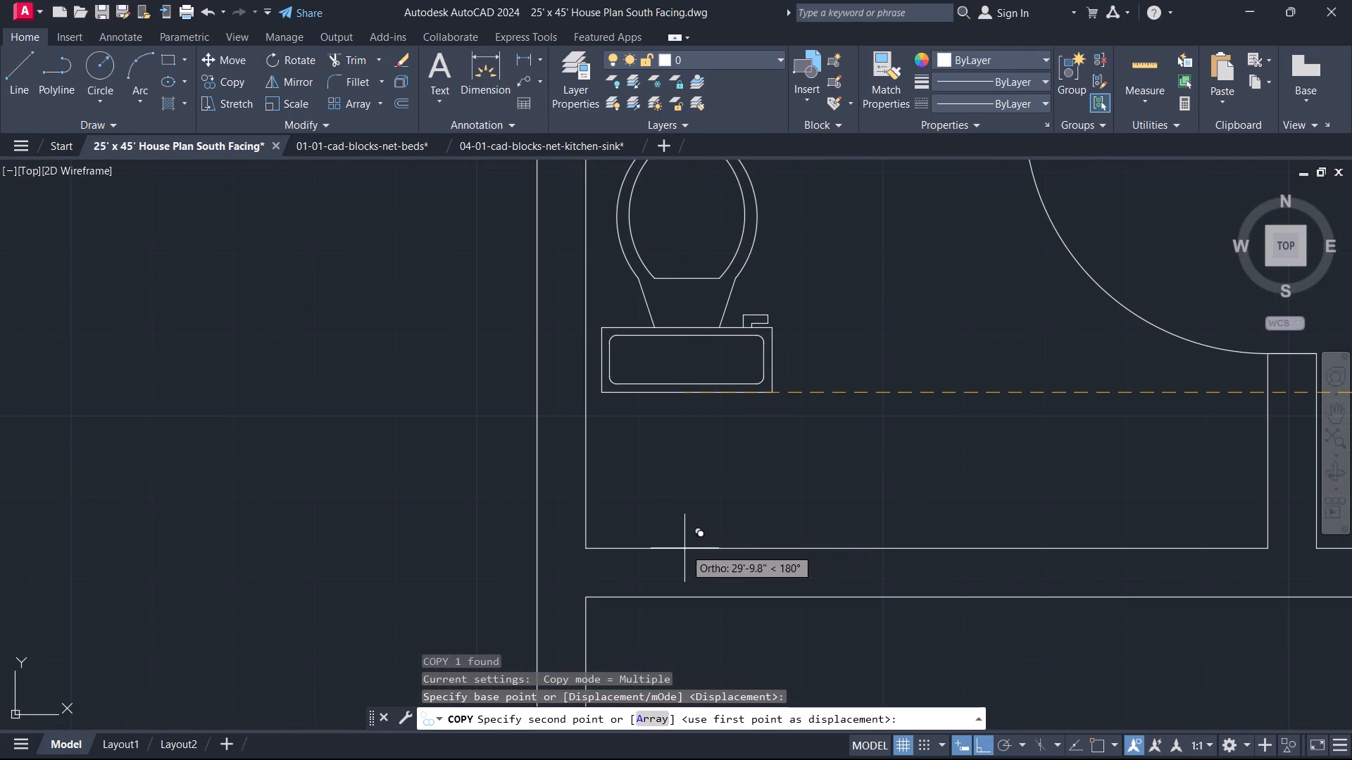
key(F8)
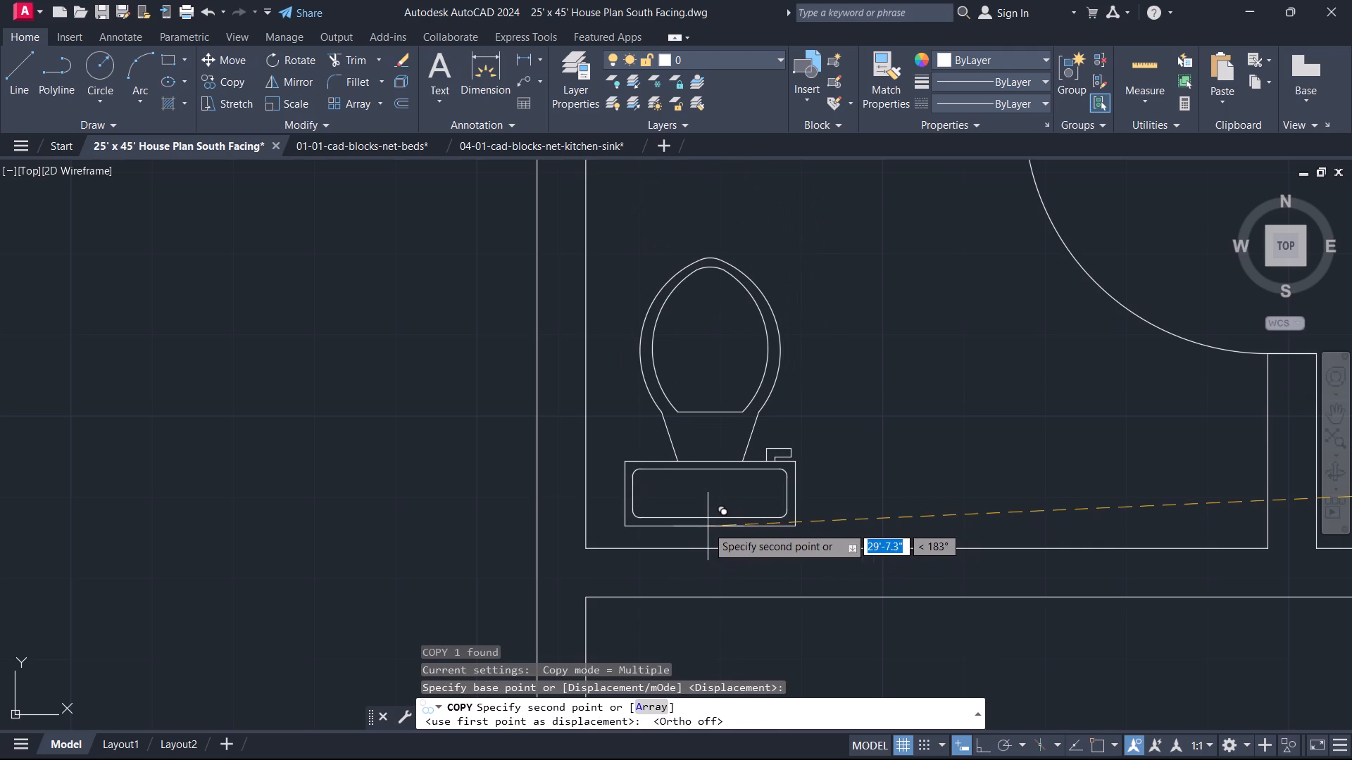
click(707, 526)
key(Escape)
Delete the spare toilet and sink left outside the plan on the east side.
scroll(765, 484, down, 4)
middle_drag(785, 466, 503, 362)
scroll(963, 430, down, 1)
middle_drag(963, 430, 636, 351)
drag(1040, 481, 1017, 460)
click(580, 223)
key(Delete)
Copy the LIVING HALL label into the open floor area of the kitchen.
scroll(610, 331, down, 2)
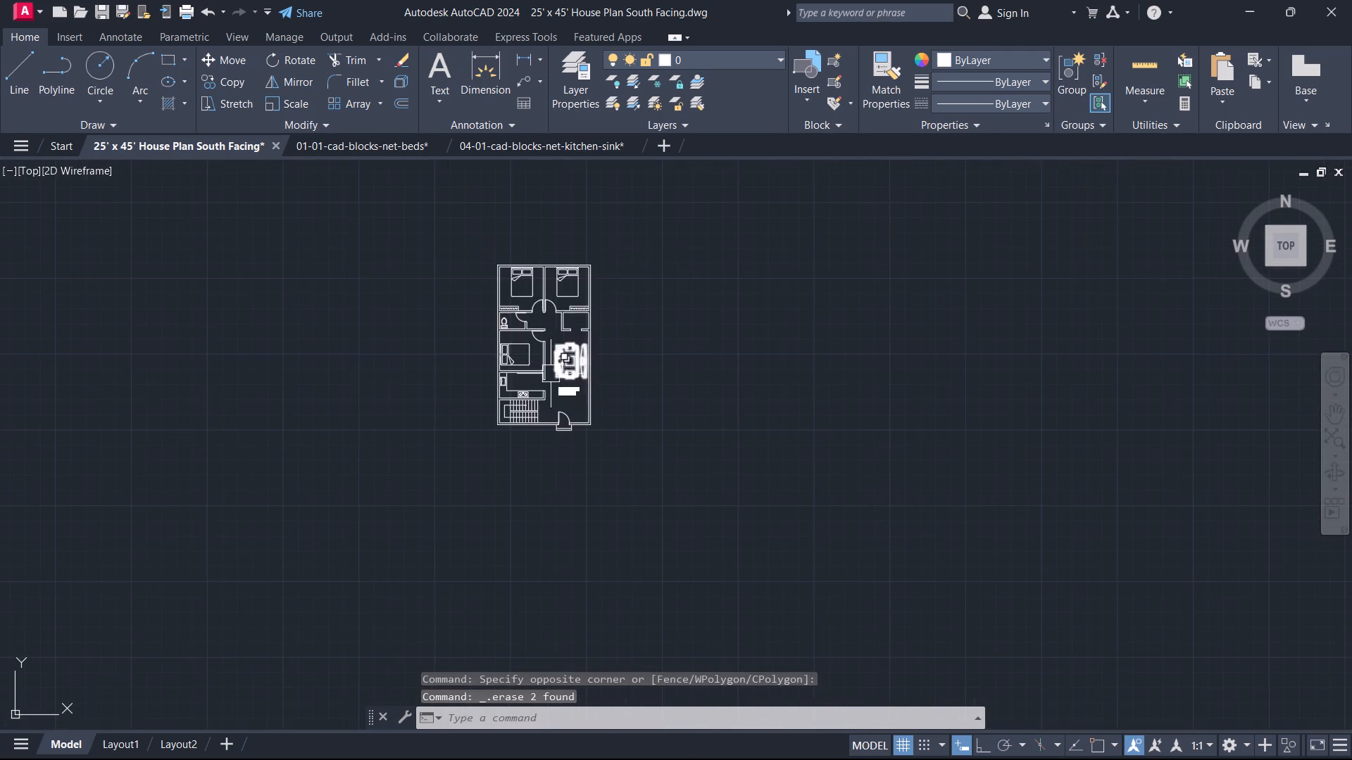
scroll(534, 422, up, 4)
middle_drag(632, 315, 497, 487)
drag(589, 400, 566, 364)
click(541, 329)
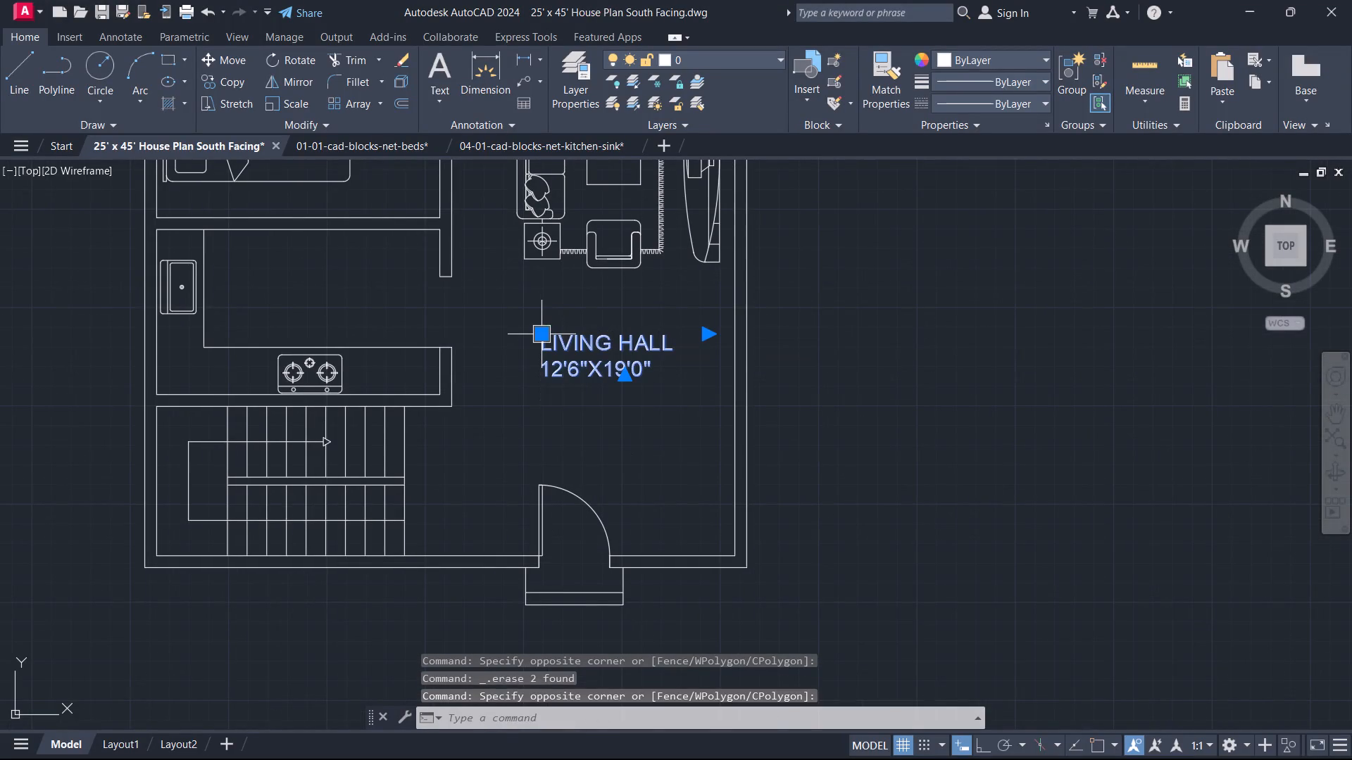
text(CO)
key(space)
click(582, 336)
scroll(232, 233, up, 1)
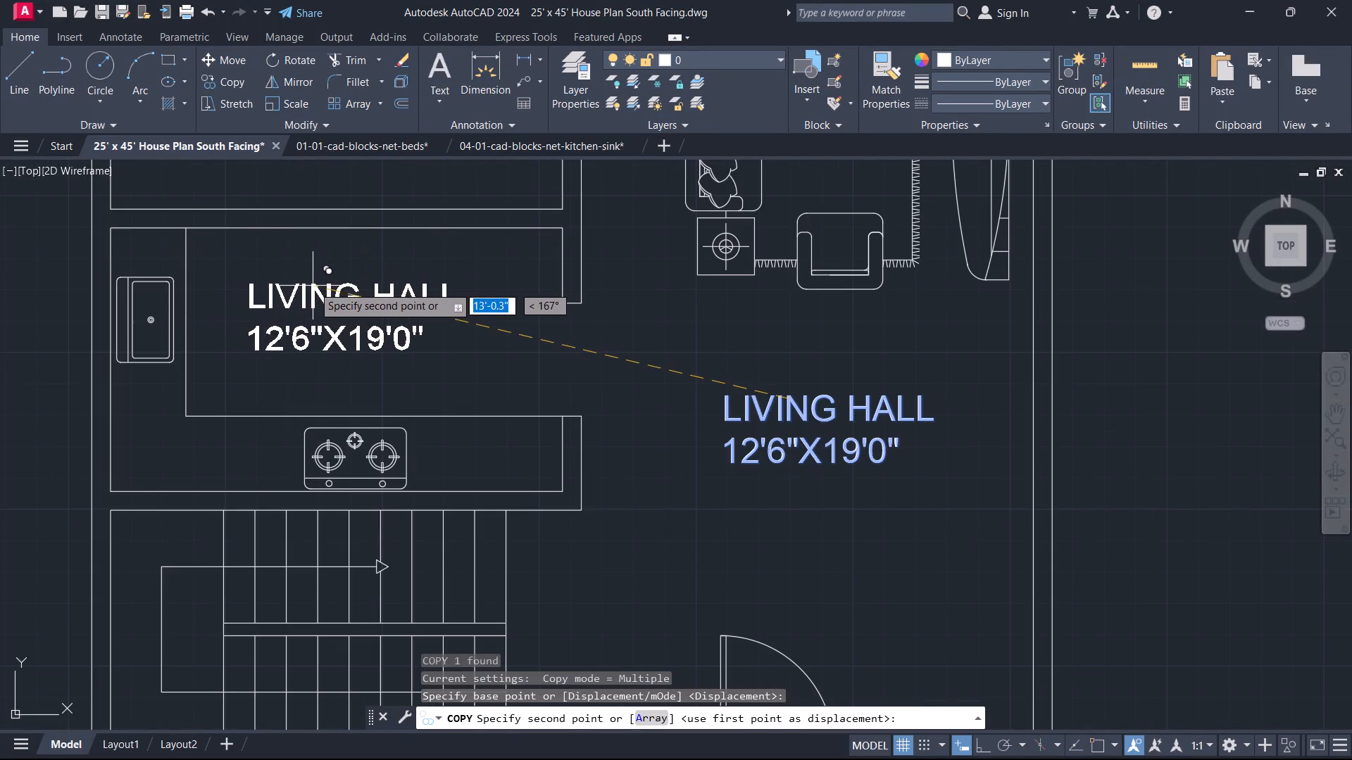
click(321, 290)
key(Escape)
Replace the room name in the copied label with KITCHEN.
double_click(327, 311)
key(ctrl+a)
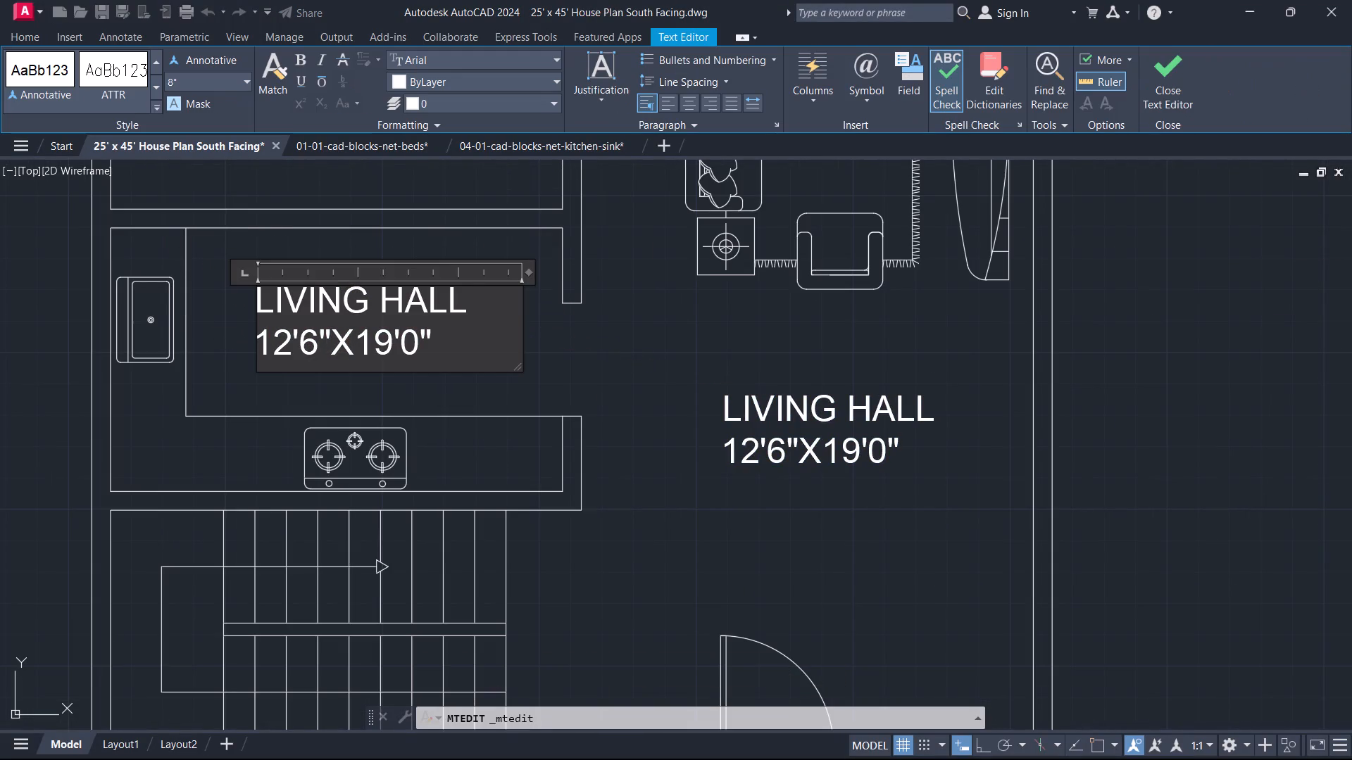
click(467, 304)
key(BackSpace)
key(ctrl+BackSpace)
key(ctrl+BackSpace)
key(ctrl+BackSpace)
key(BackSpace)
key(BackSpace)
key(BackSpace)
key(BackSpace)
key(BackSpace)
key(BackSpace)
key(BackSpace)
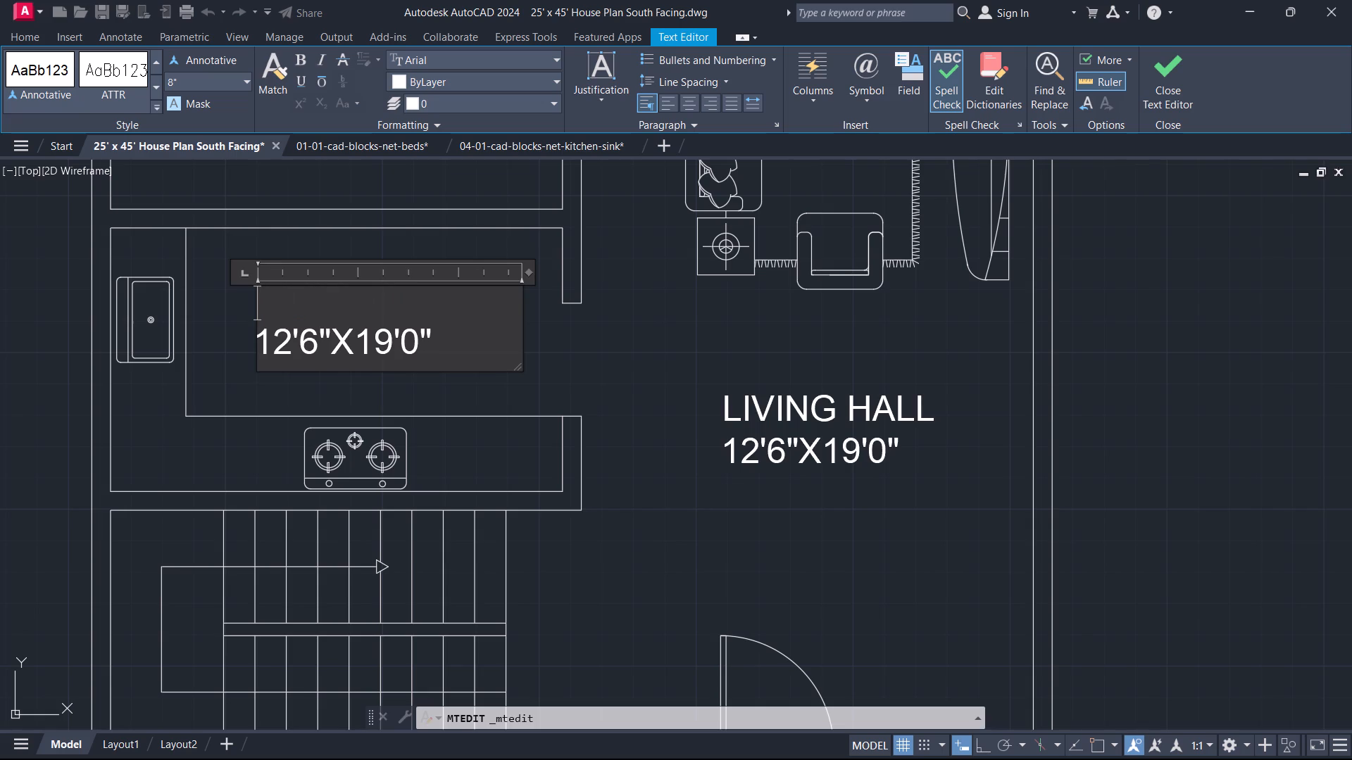
key(k)
text(ITCH4)
key(BackSpace)
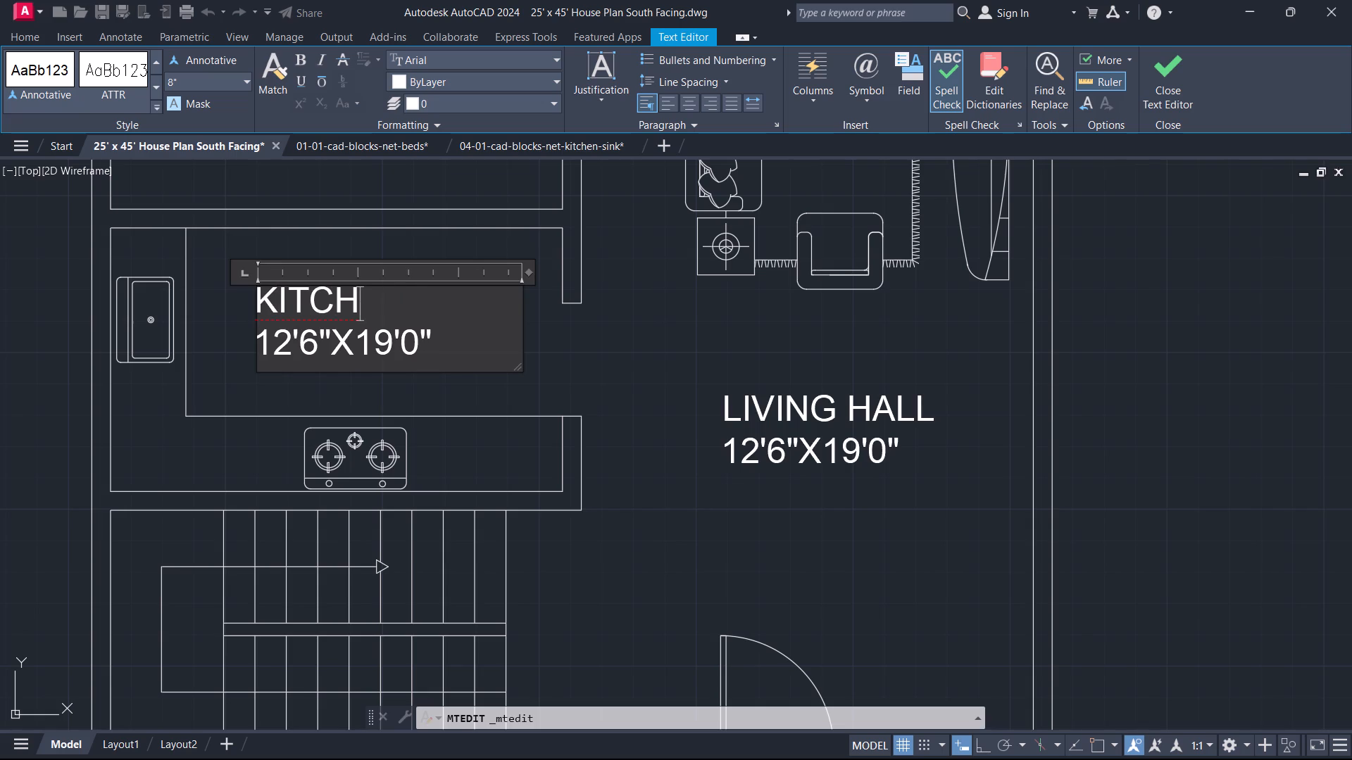
text(EN)
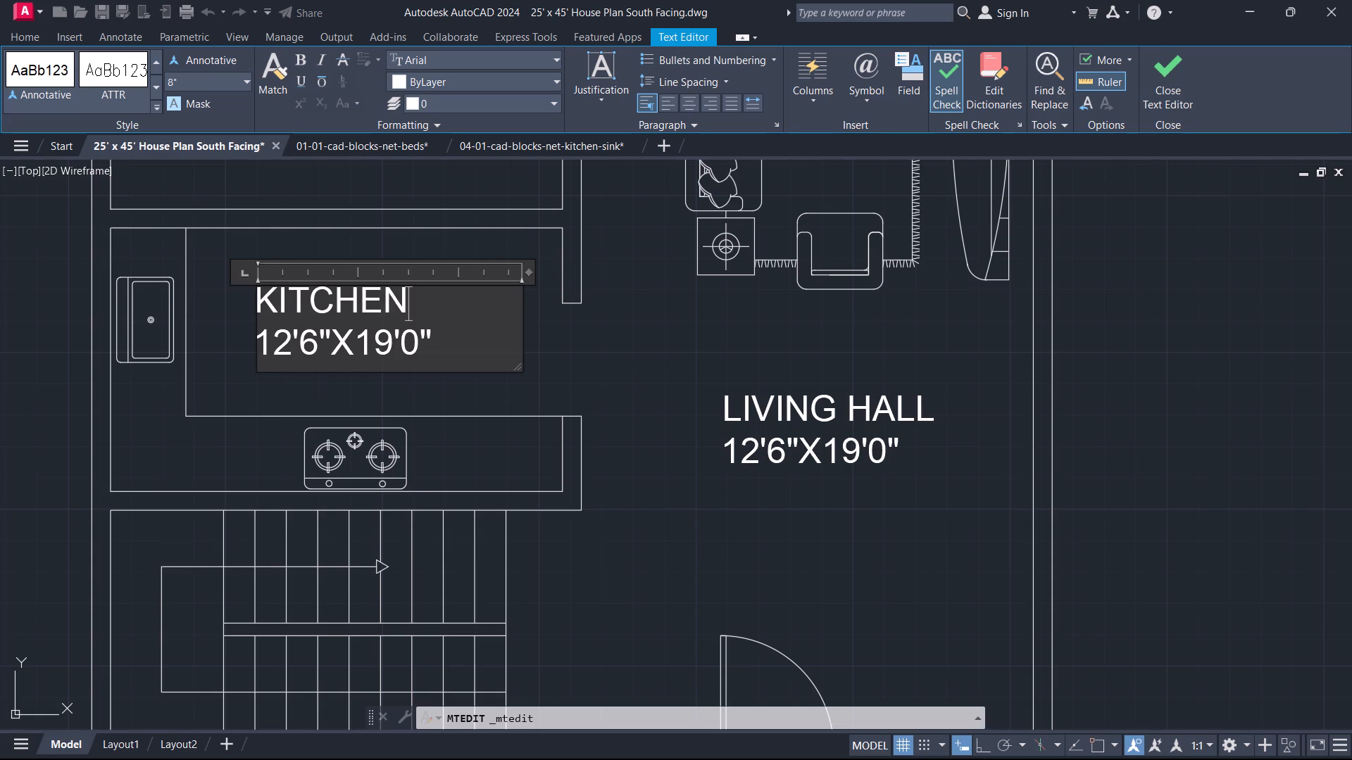
Change the size line in the KITCHEN label to 12'0"X11'0".
key(Down)
key(Left)
key(BackSpace)
key(1)
key(Left)
key(Left)
key(Left)
key(Left)
key(Left)
key(Right)
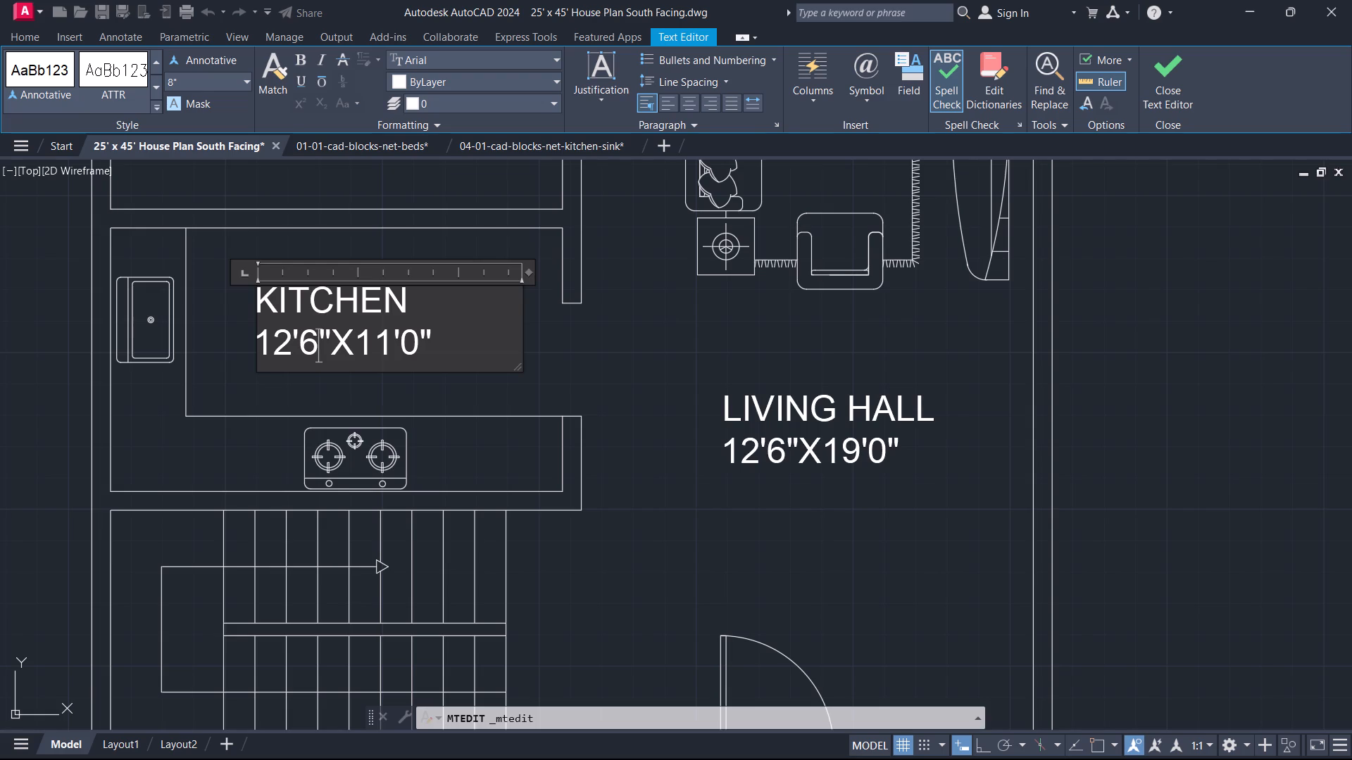
key(BackSpace)
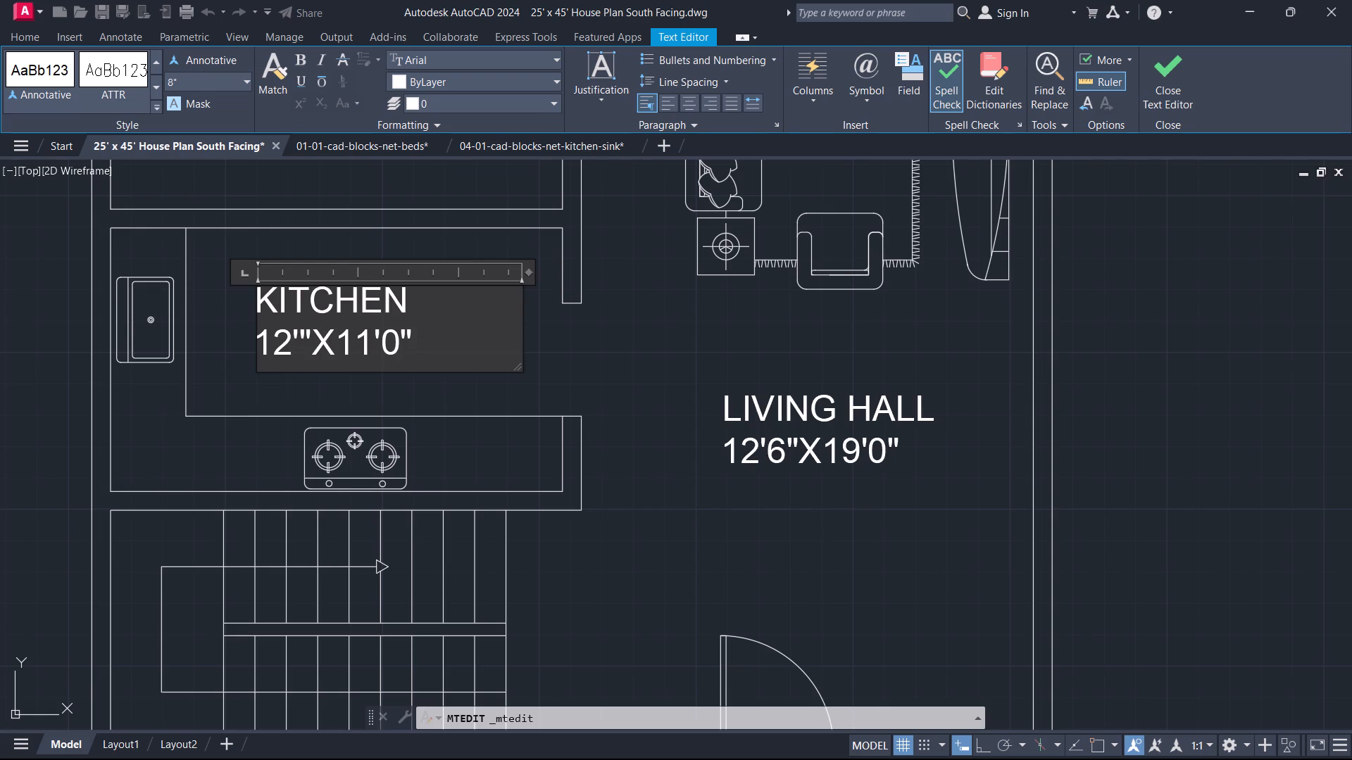
key(0)
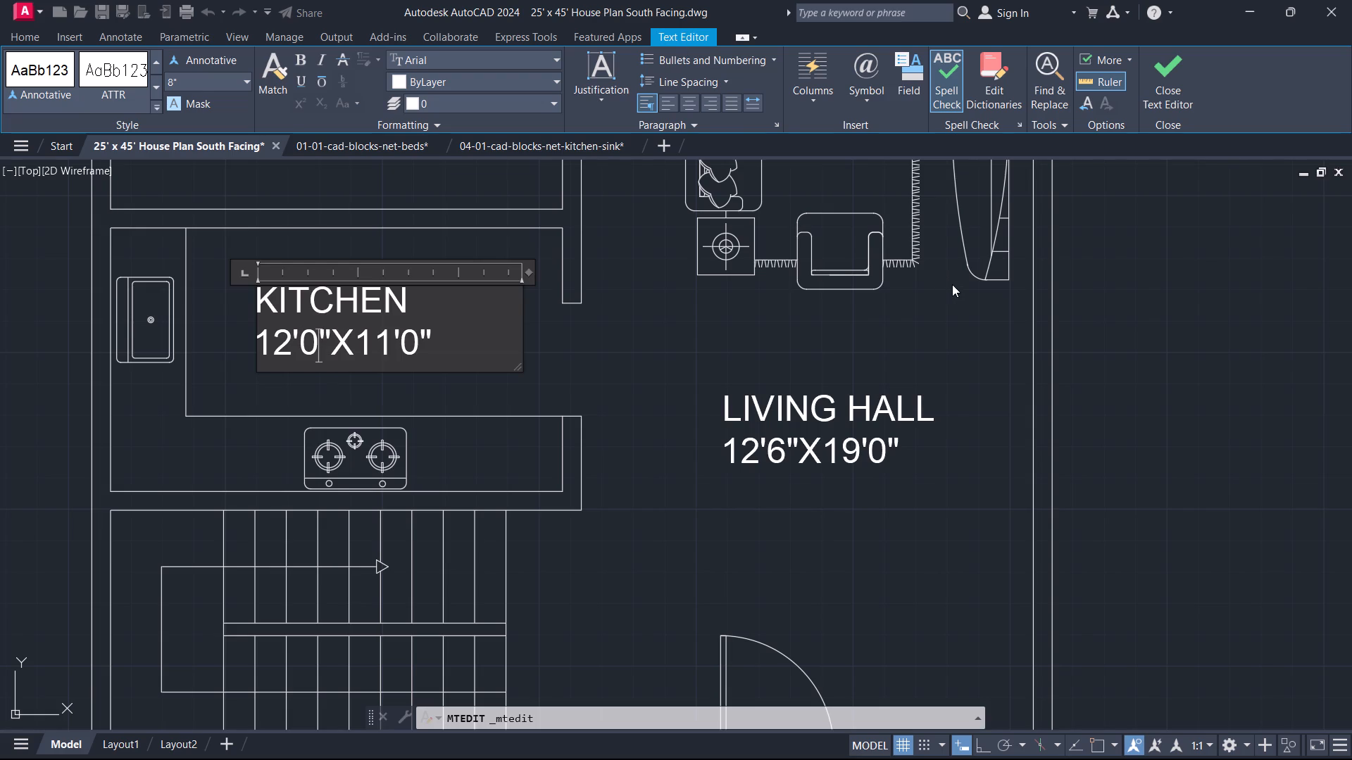
click(1163, 83)
Copy the KITCHEN label onto the bed in the bedroom directly north of the kitchen.
scroll(222, 369, down, 1)
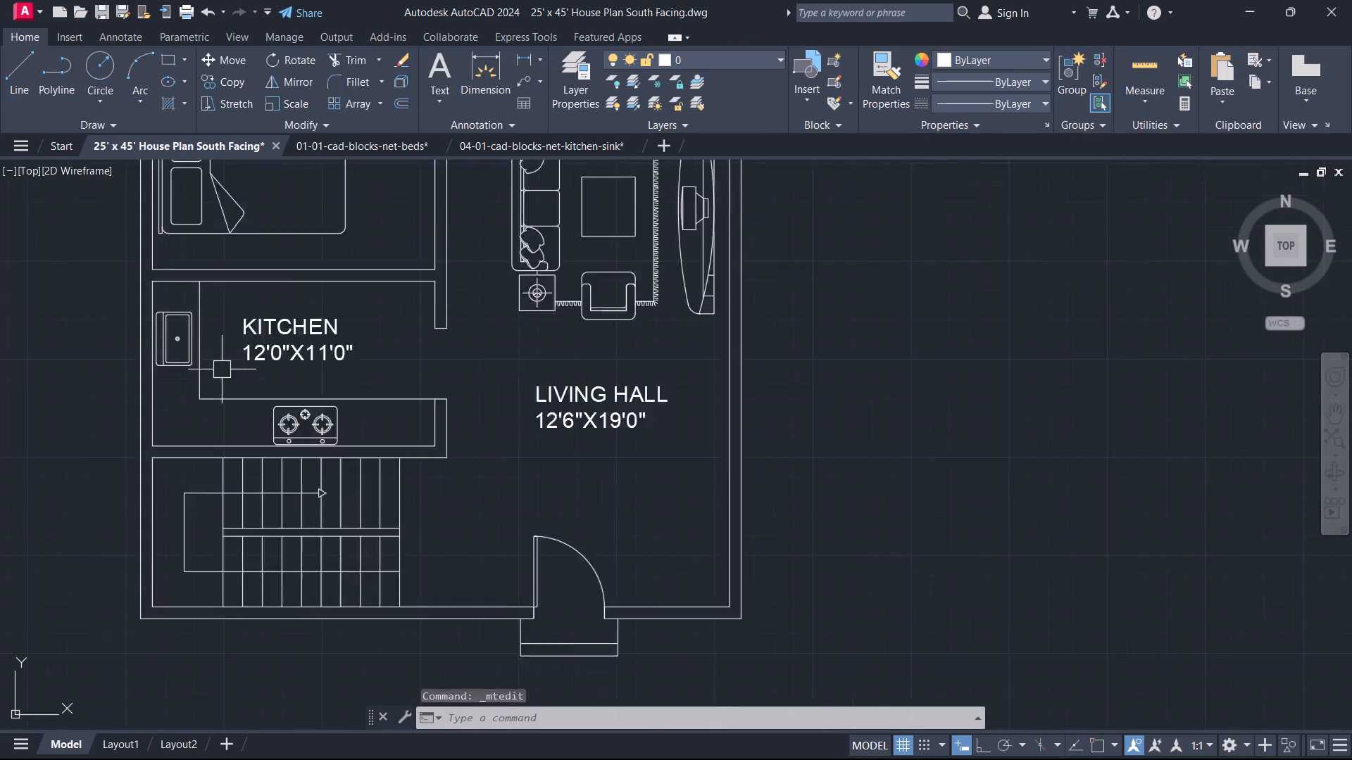
scroll(222, 369, down, 1)
scroll(399, 364, up, 1)
middle_drag(399, 364, 852, 549)
click(691, 537)
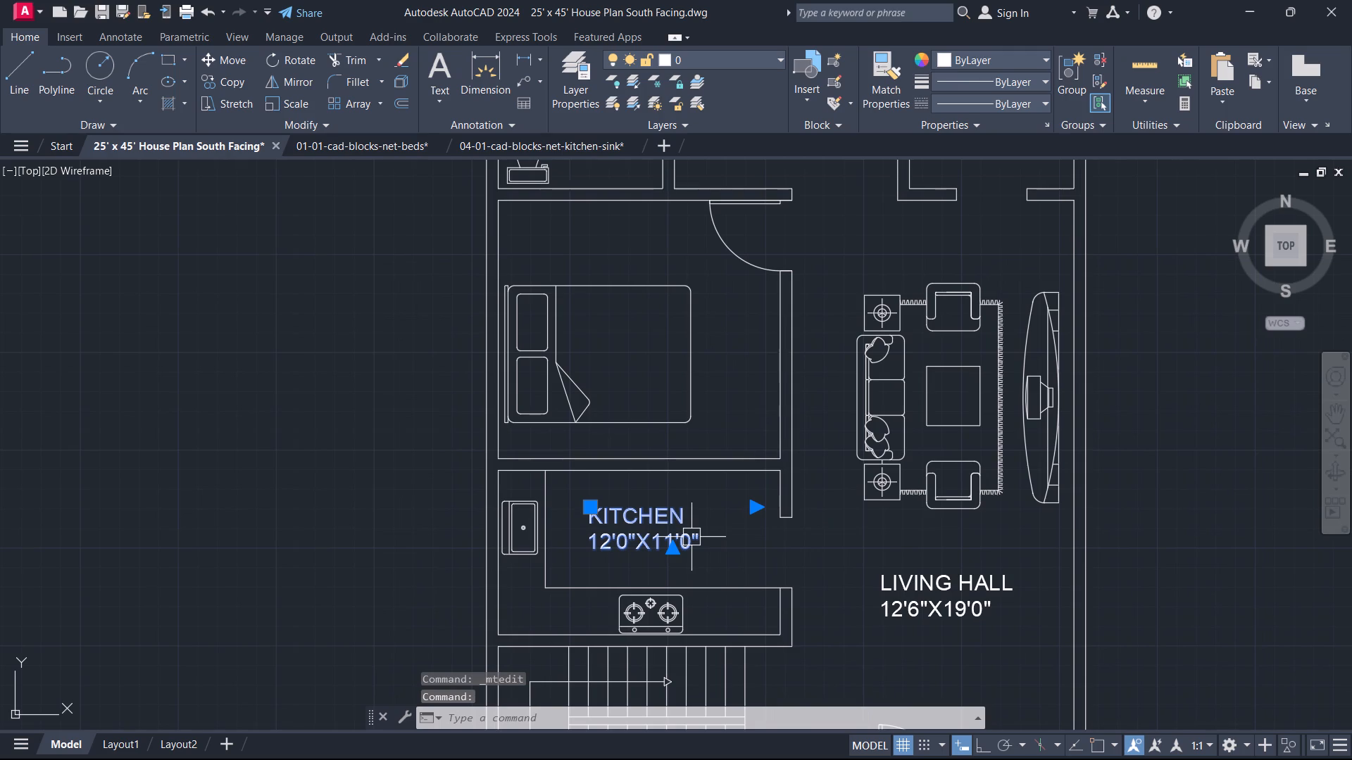
text(CO)
key(space)
drag(677, 534, 681, 527)
scroll(670, 332, up, 2)
middle_drag(674, 341, 647, 411)
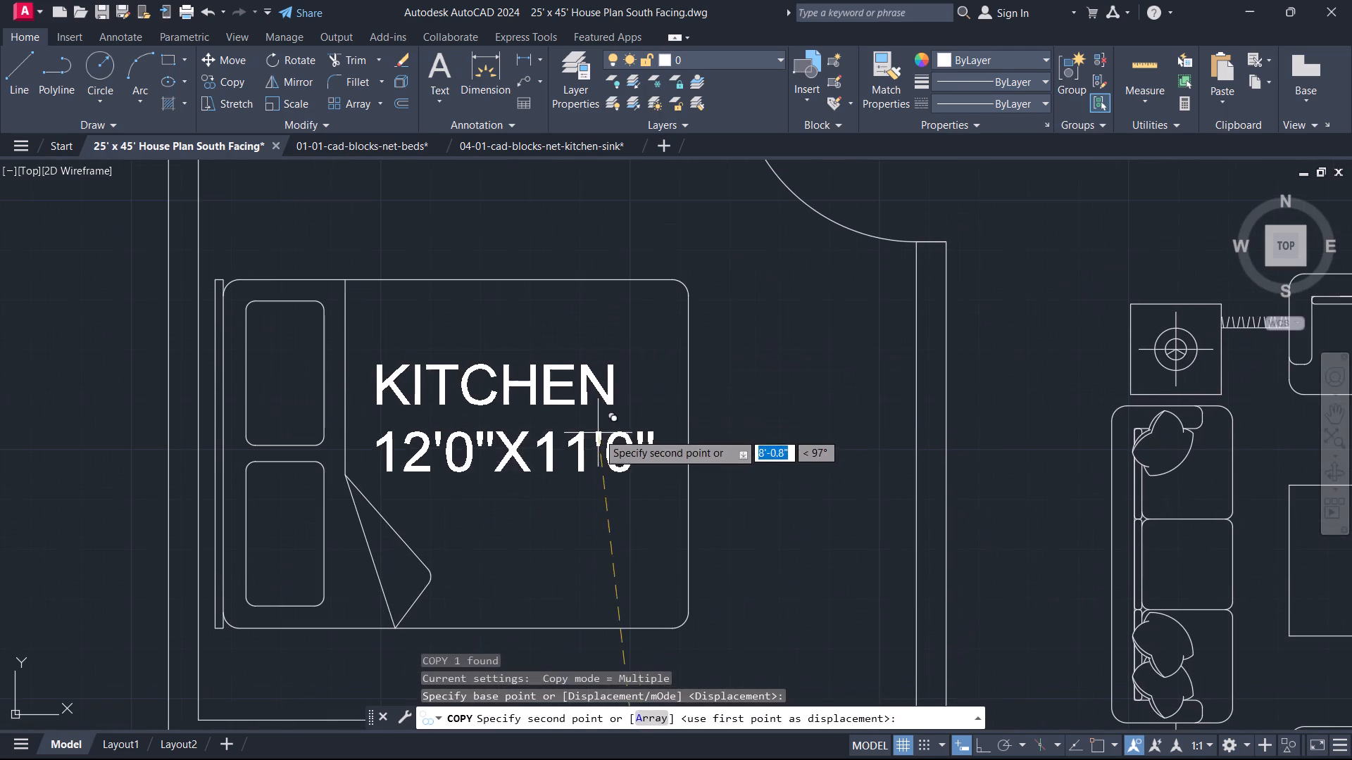
click(627, 445)
key(Escape)
Replace the room name in the copied label with BEDROOM, keeping the size on its own line below.
double_click(606, 407)
drag(677, 399, 525, 391)
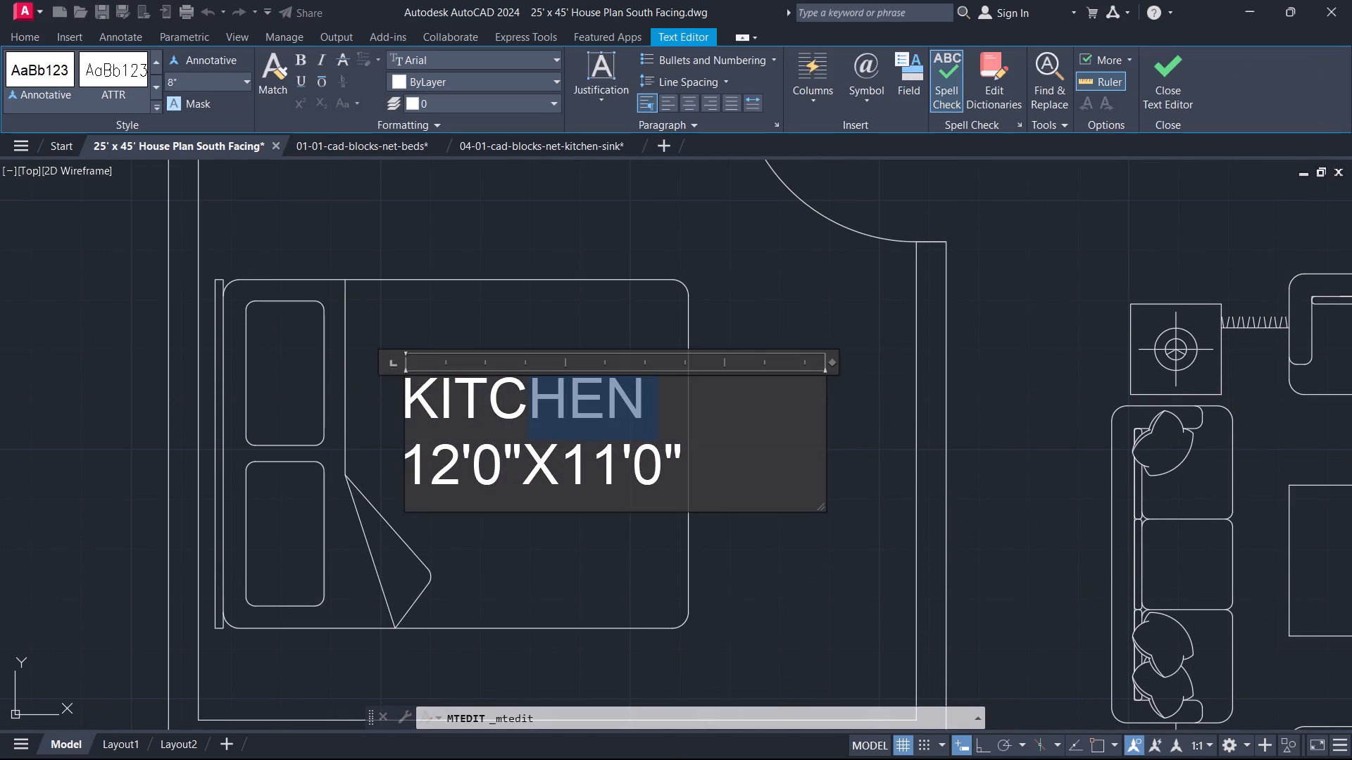
drag(525, 391, 327, 389)
key(b)
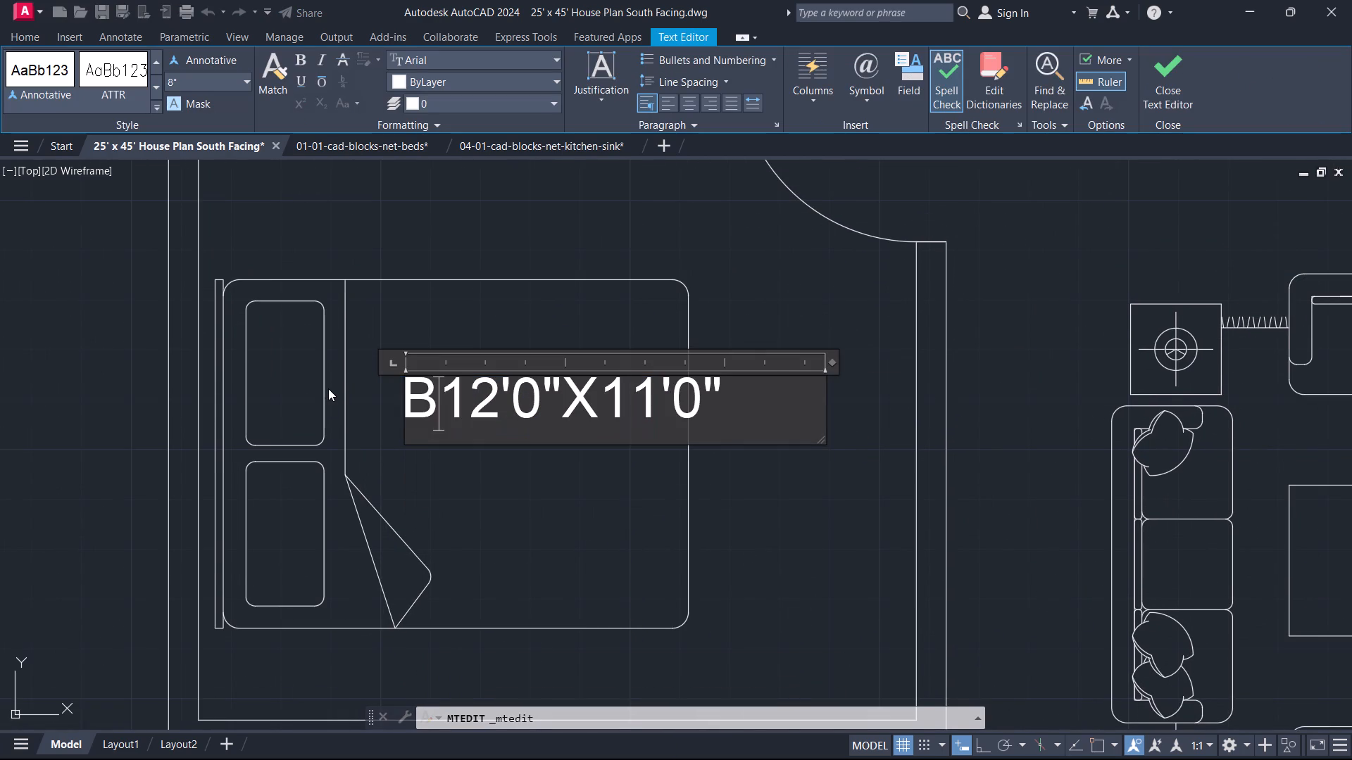
key(Return)
key(Left)
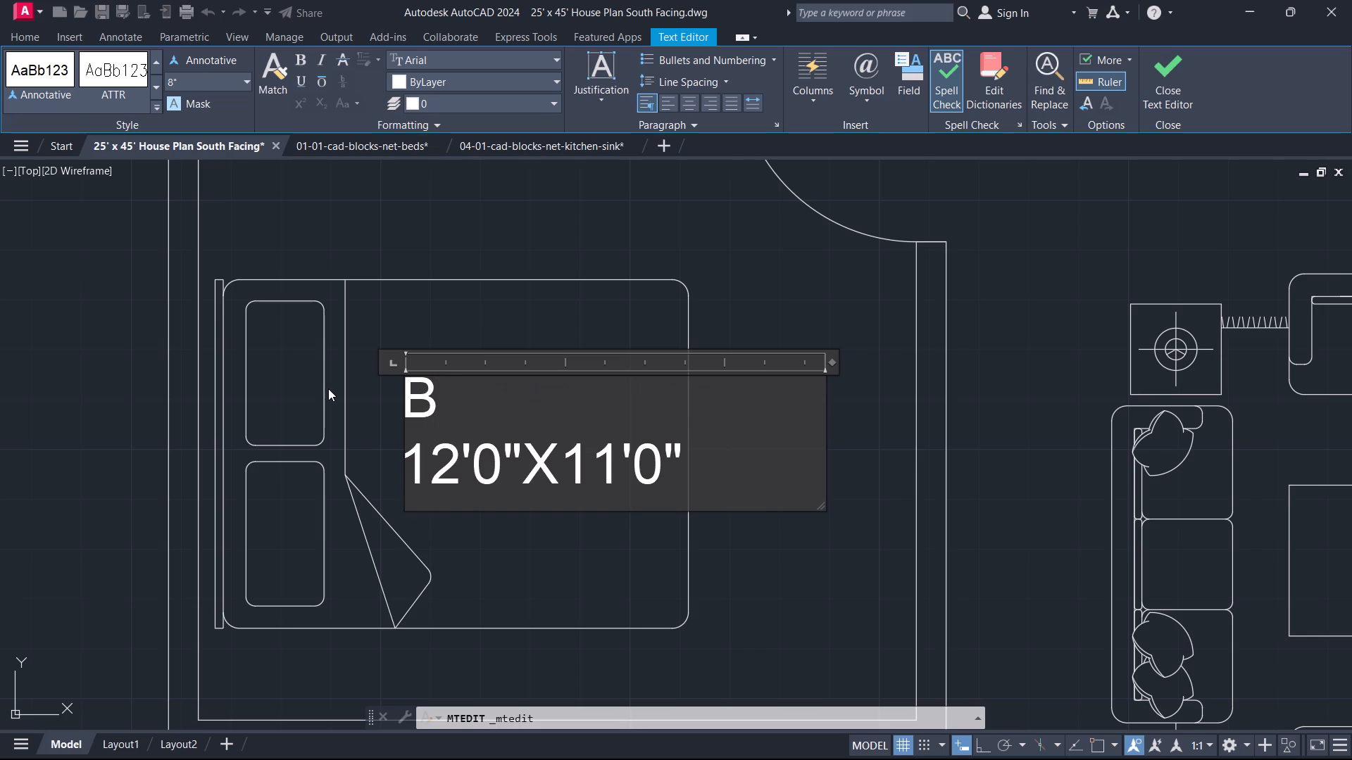
text(EDROOM)
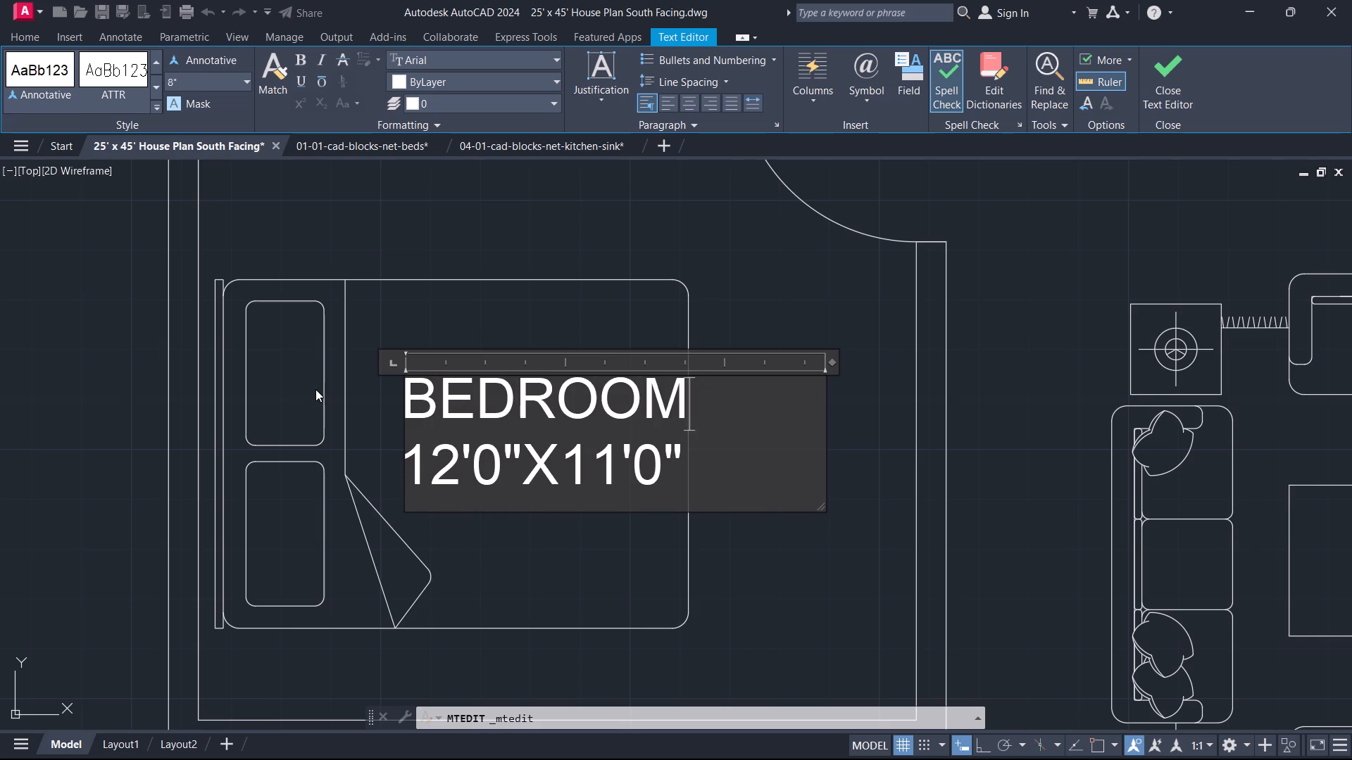
click(1150, 75)
Change the second dimension in the KITCHEN label to 7'0" so the size line reads 12'0"X7'0".
scroll(612, 471, down, 2)
middle_drag(579, 513, 582, 383)
scroll(605, 498, up, 2)
double_click(629, 564)
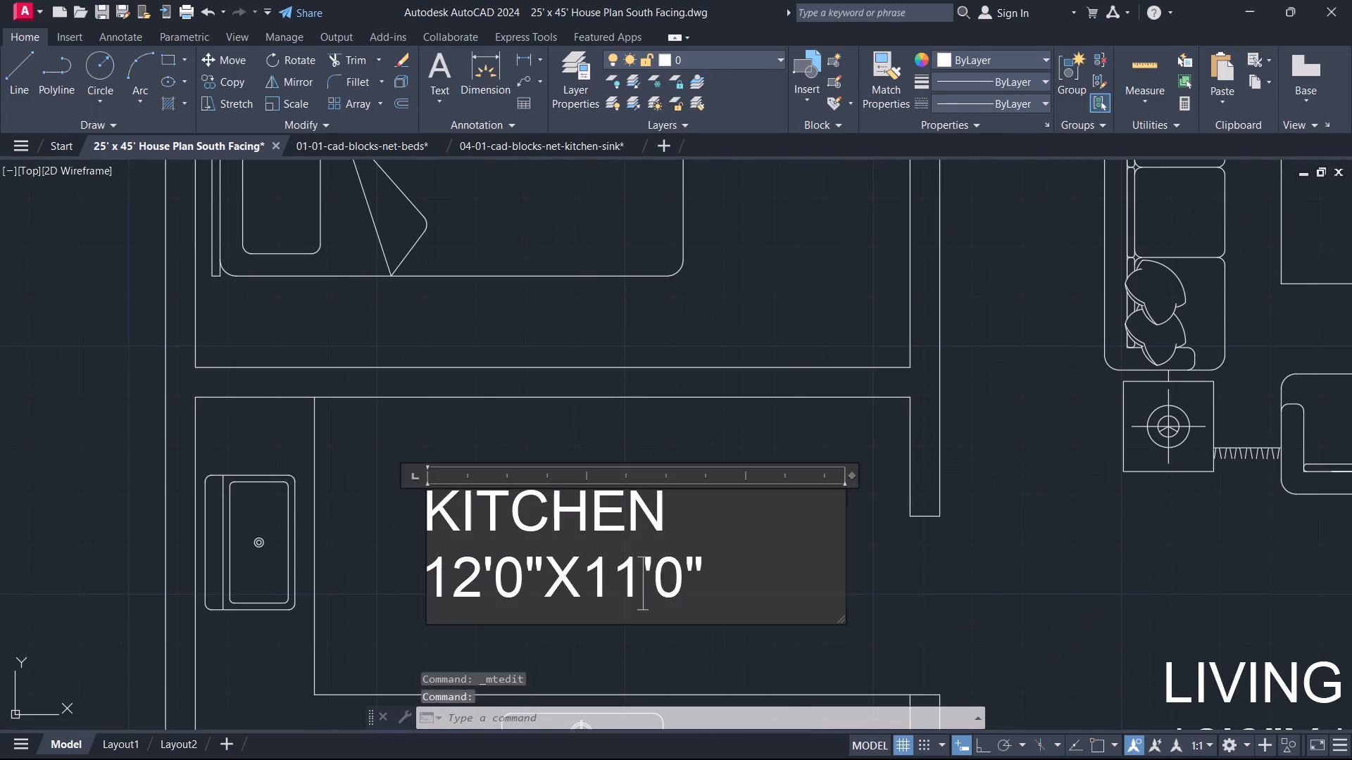
key(BackSpace)
key(BackSpace)
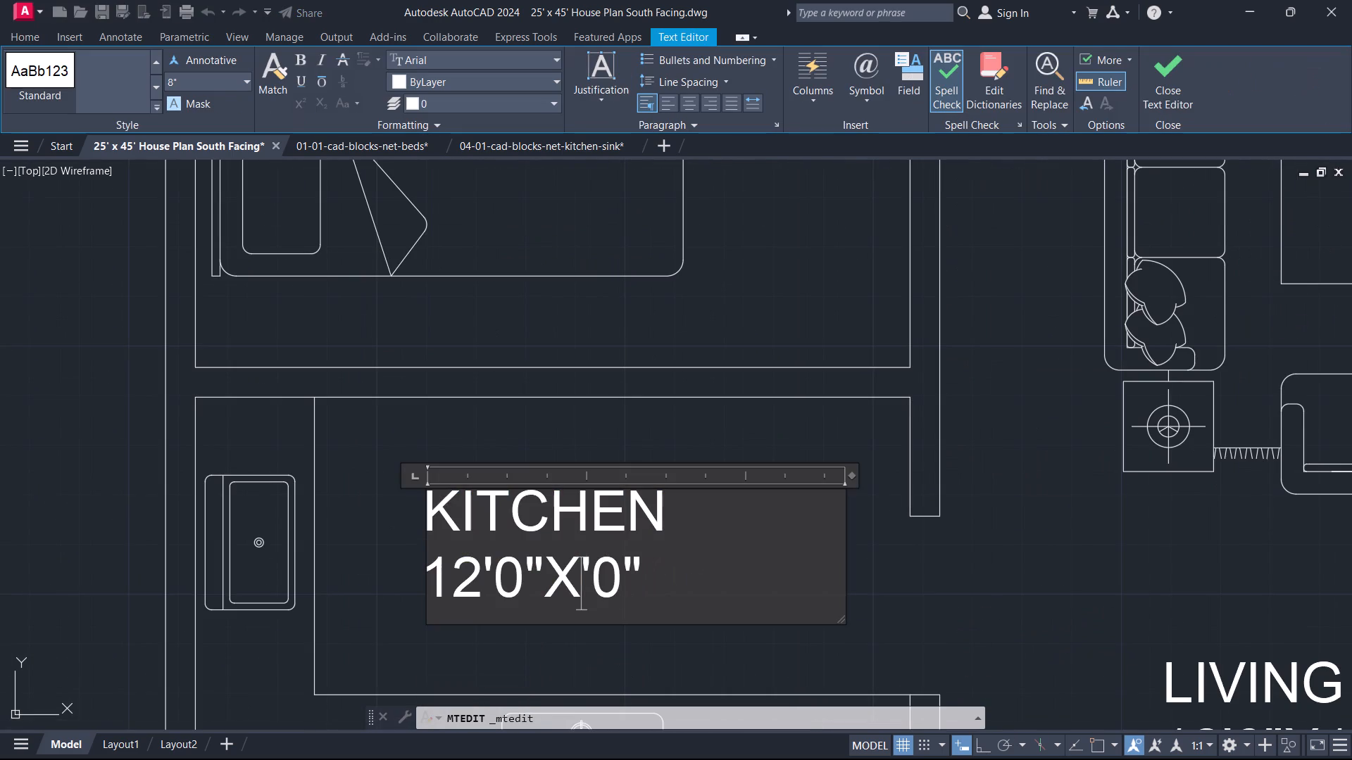
key(7)
click(1167, 82)
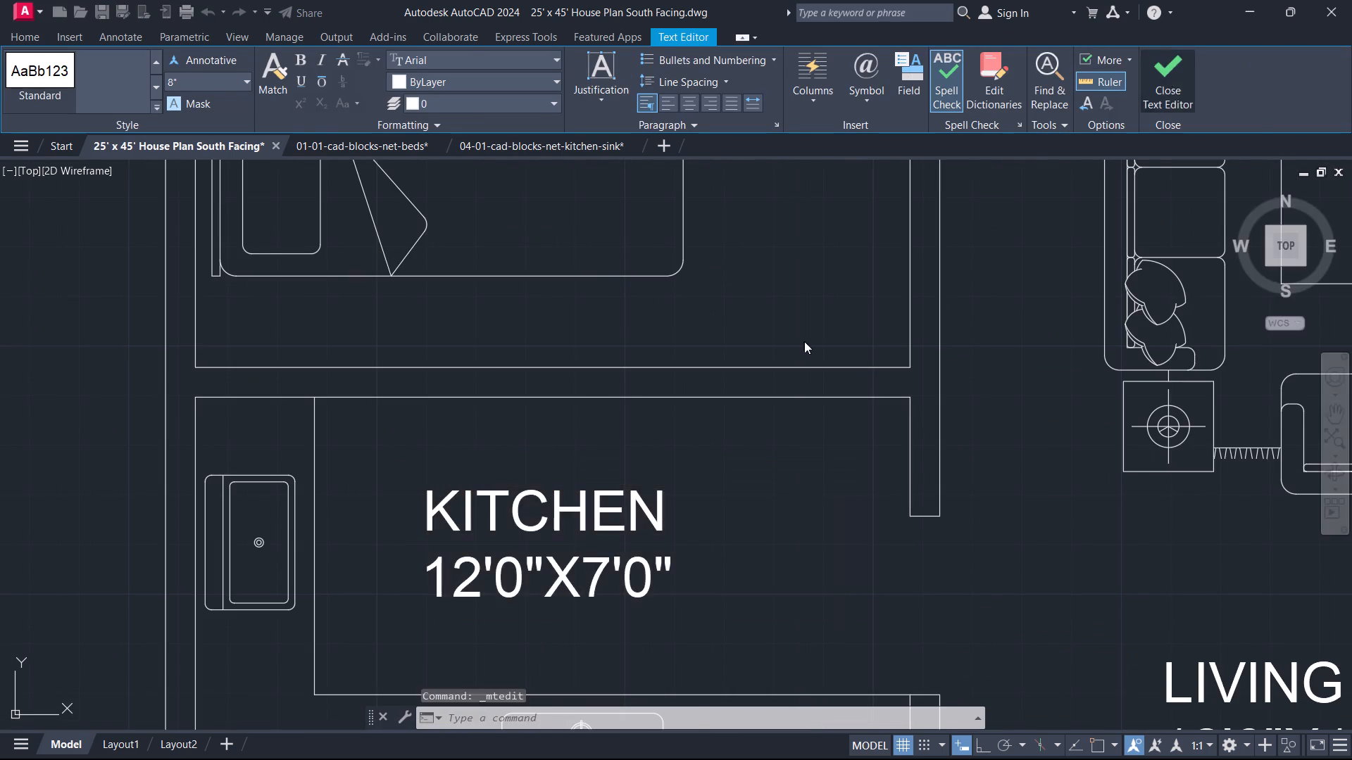
Copy the BEDROOM label onto the beds in both the northwest and northeast bedrooms.
scroll(650, 447, down, 2)
middle_drag(650, 447, 704, 626)
click(672, 467)
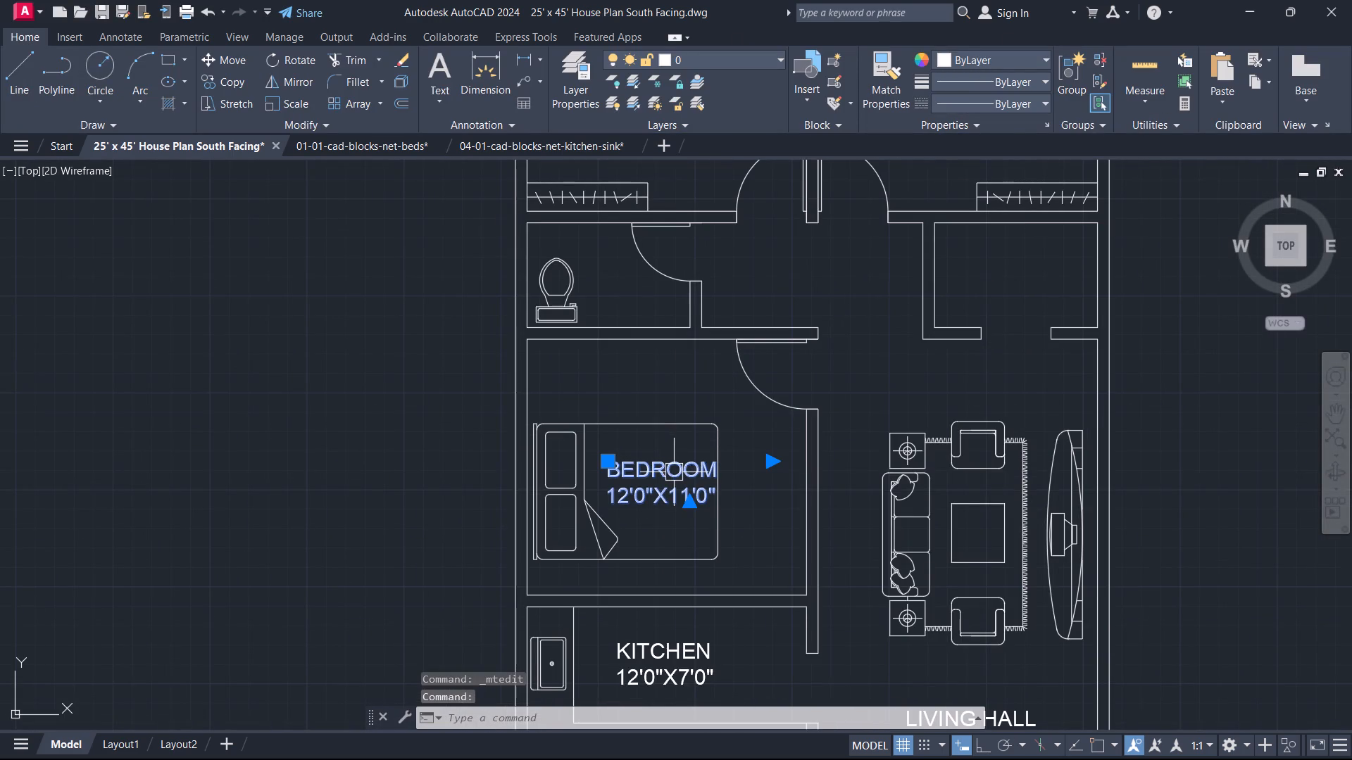
text(CO)
key(space)
click(674, 472)
middle_drag(638, 333, 601, 705)
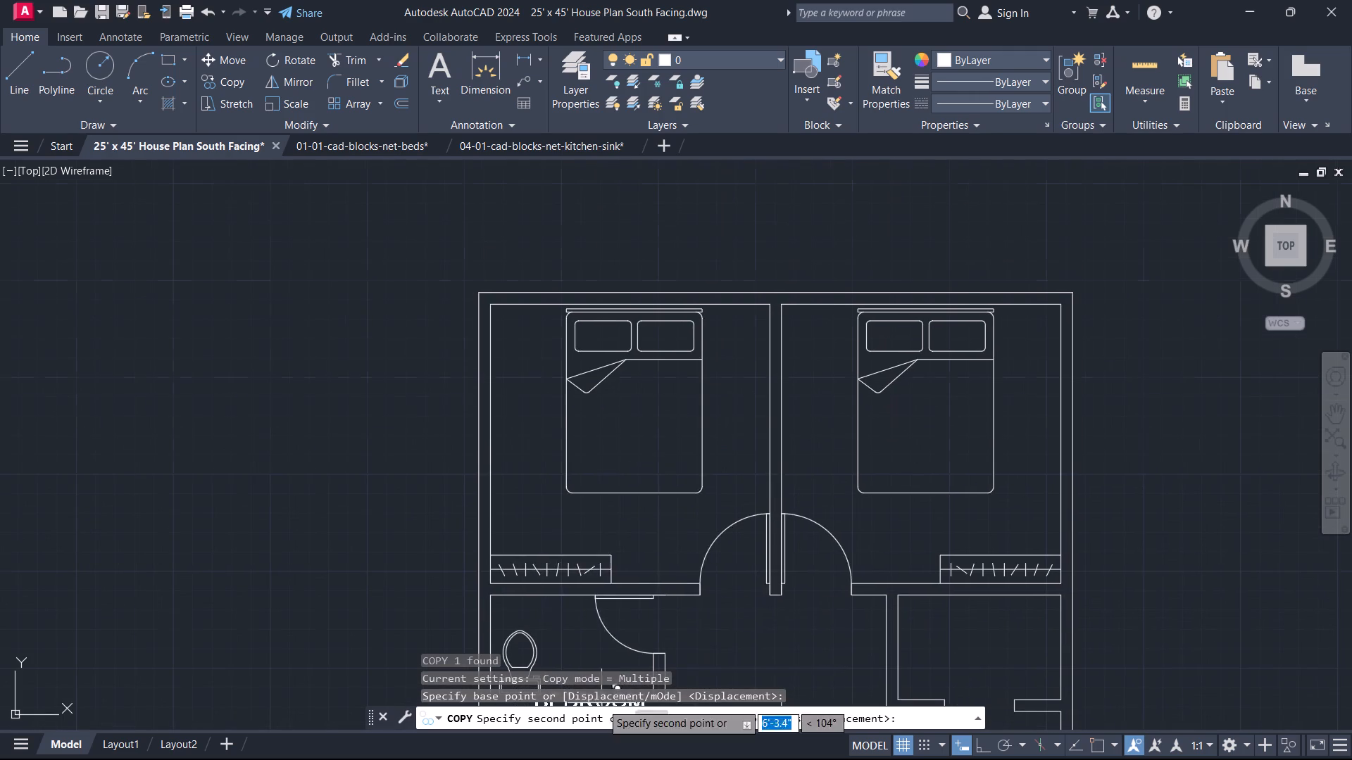
click(643, 426)
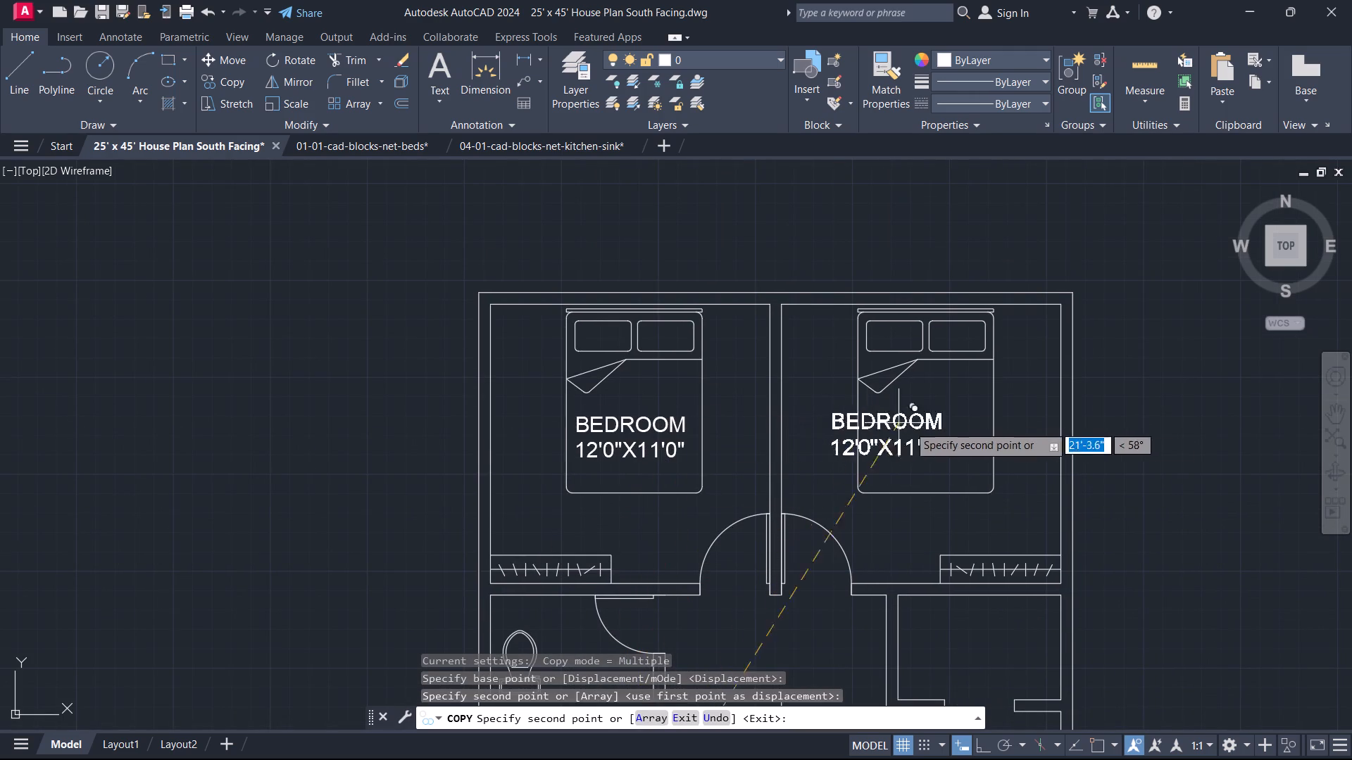
click(937, 423)
key(Escape)
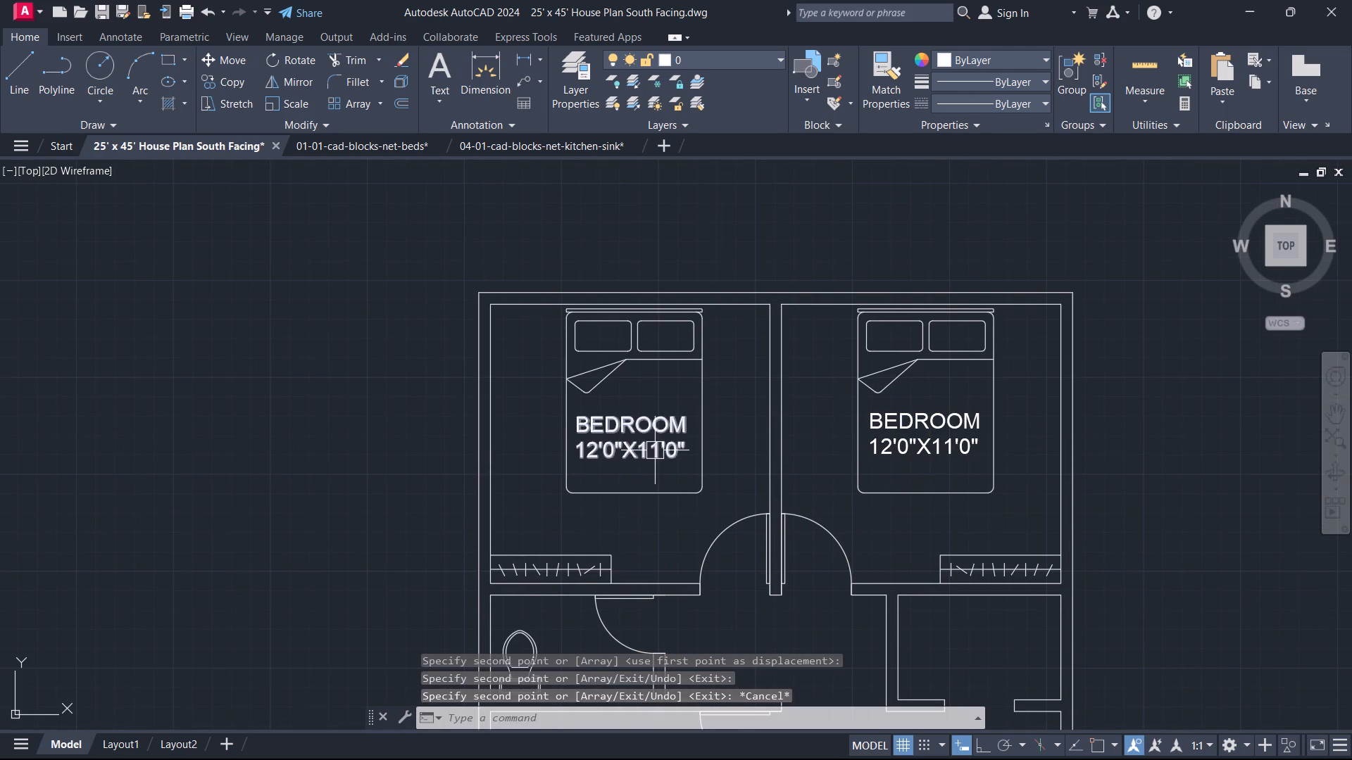
Change the size line in the northwest bedroom's label to 12'0"X12'0".
scroll(625, 438, up, 2)
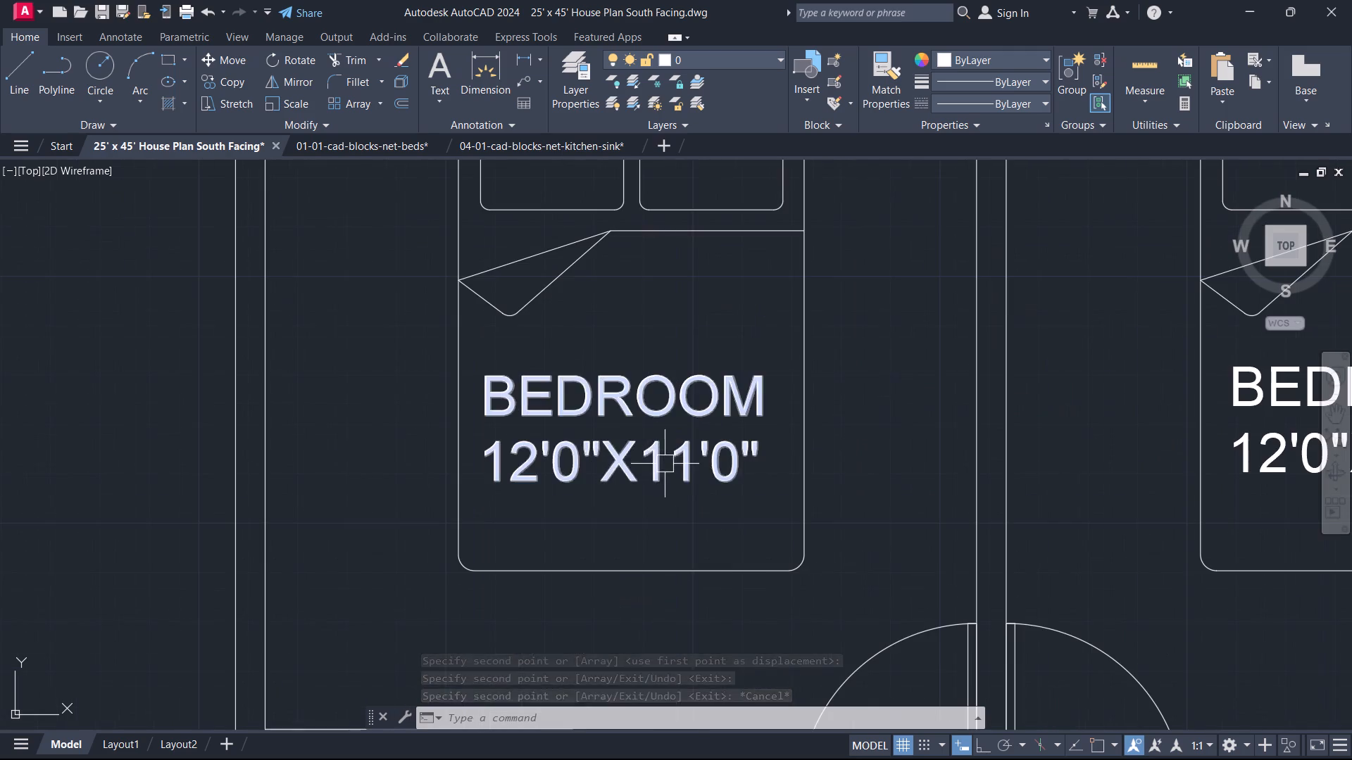
double_click(665, 464)
click(691, 464)
key(BackSpace)
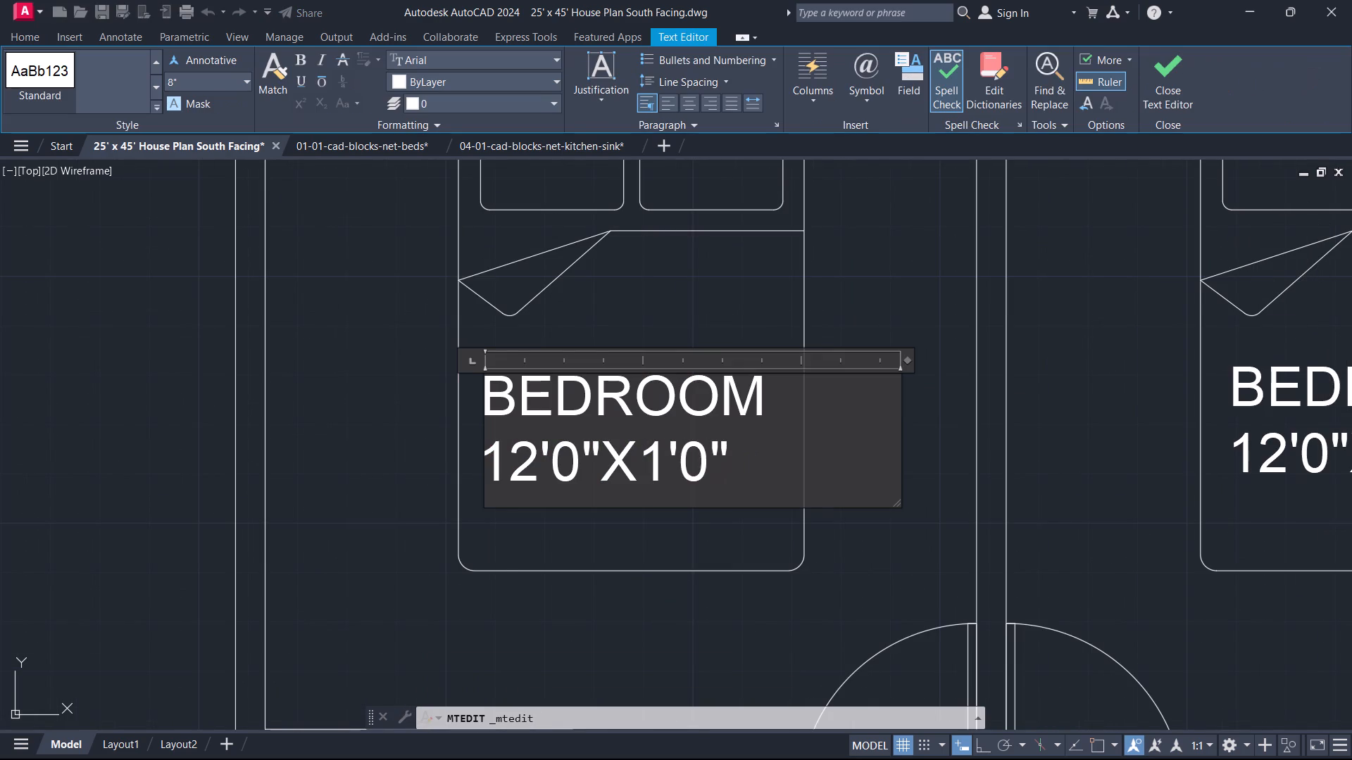
key(2)
click(893, 219)
Change the size line in the northeast bedroom's label to 12'0"X12'0".
middle_drag(1160, 337, 582, 286)
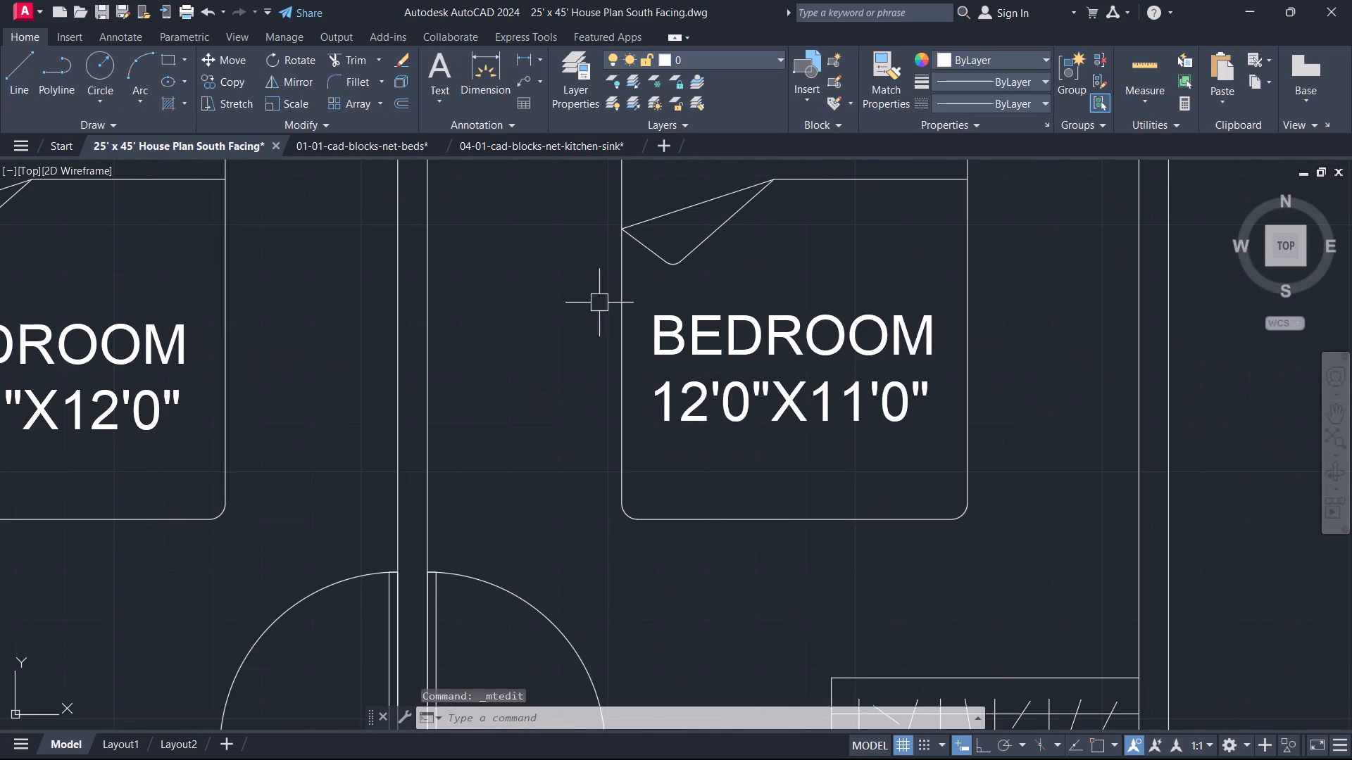
double_click(784, 400)
click(858, 401)
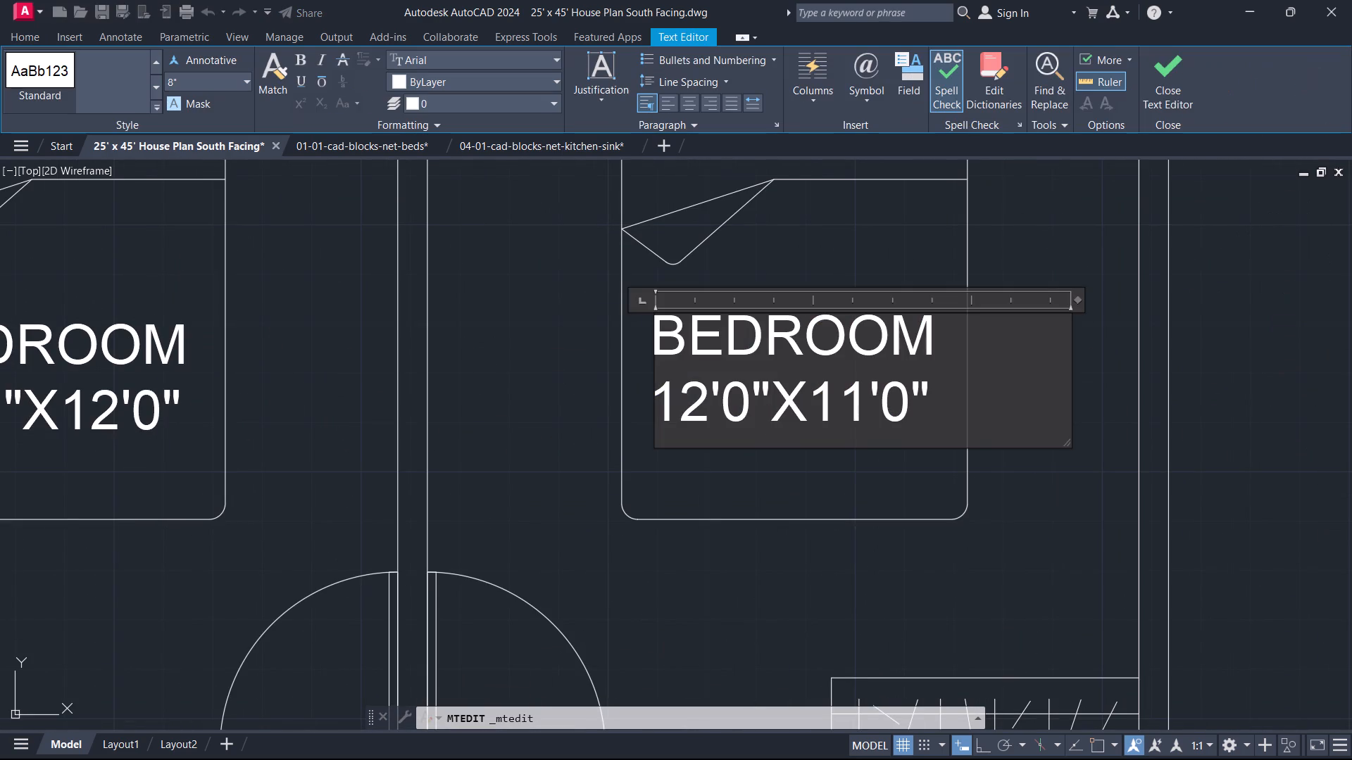
key(BackSpace)
key(2)
click(931, 204)
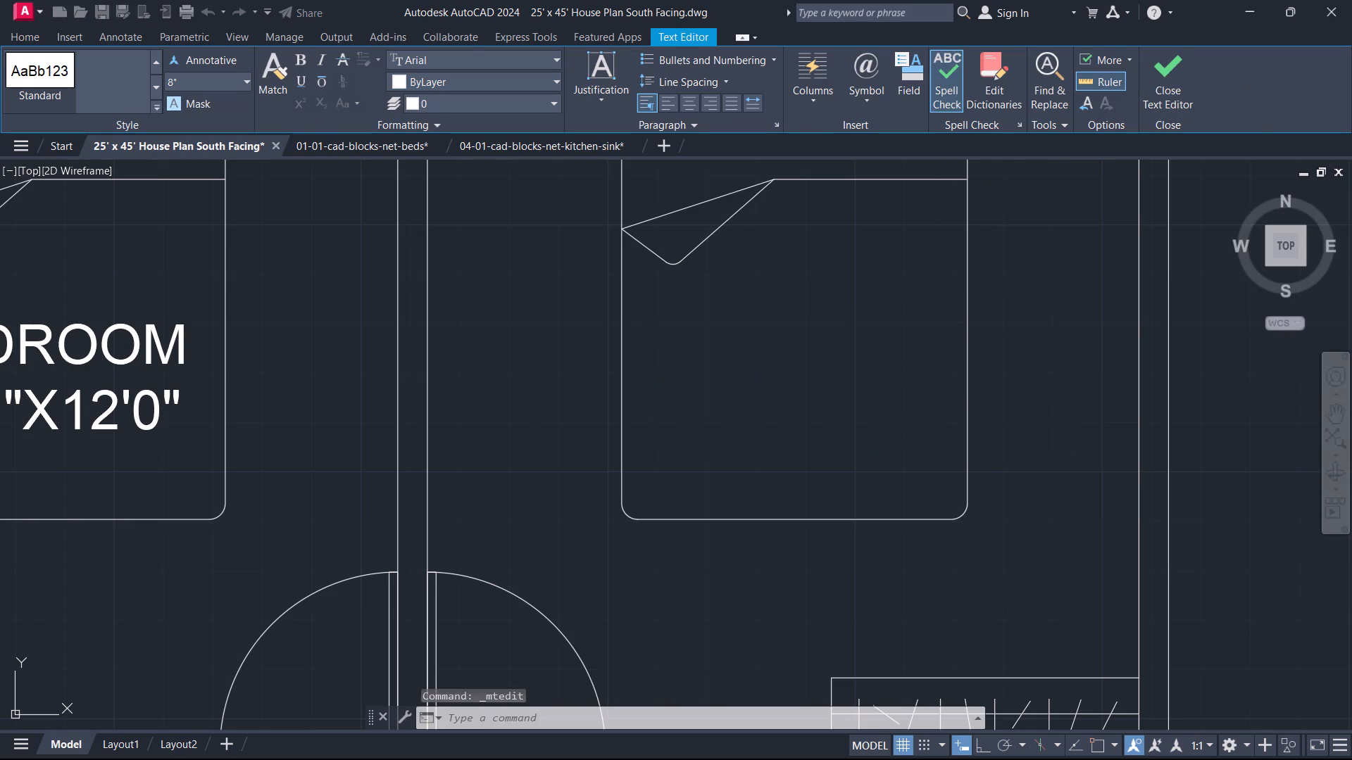
Copy the label of the bedroom north of the kitchen into the west bathroom, just east of the toilet.
scroll(734, 323, down, 3)
middle_drag(622, 401, 810, 322)
scroll(735, 369, up, 1)
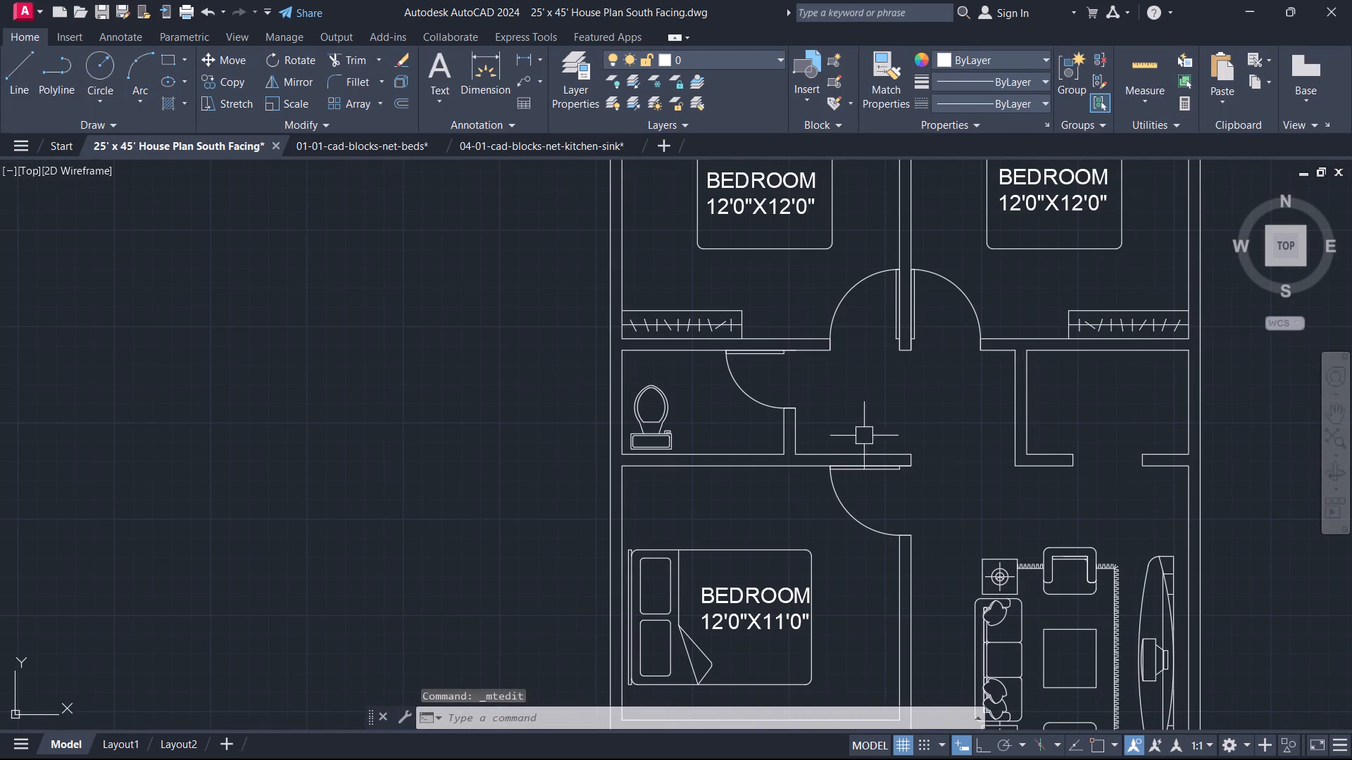
click(741, 601)
text(CO)
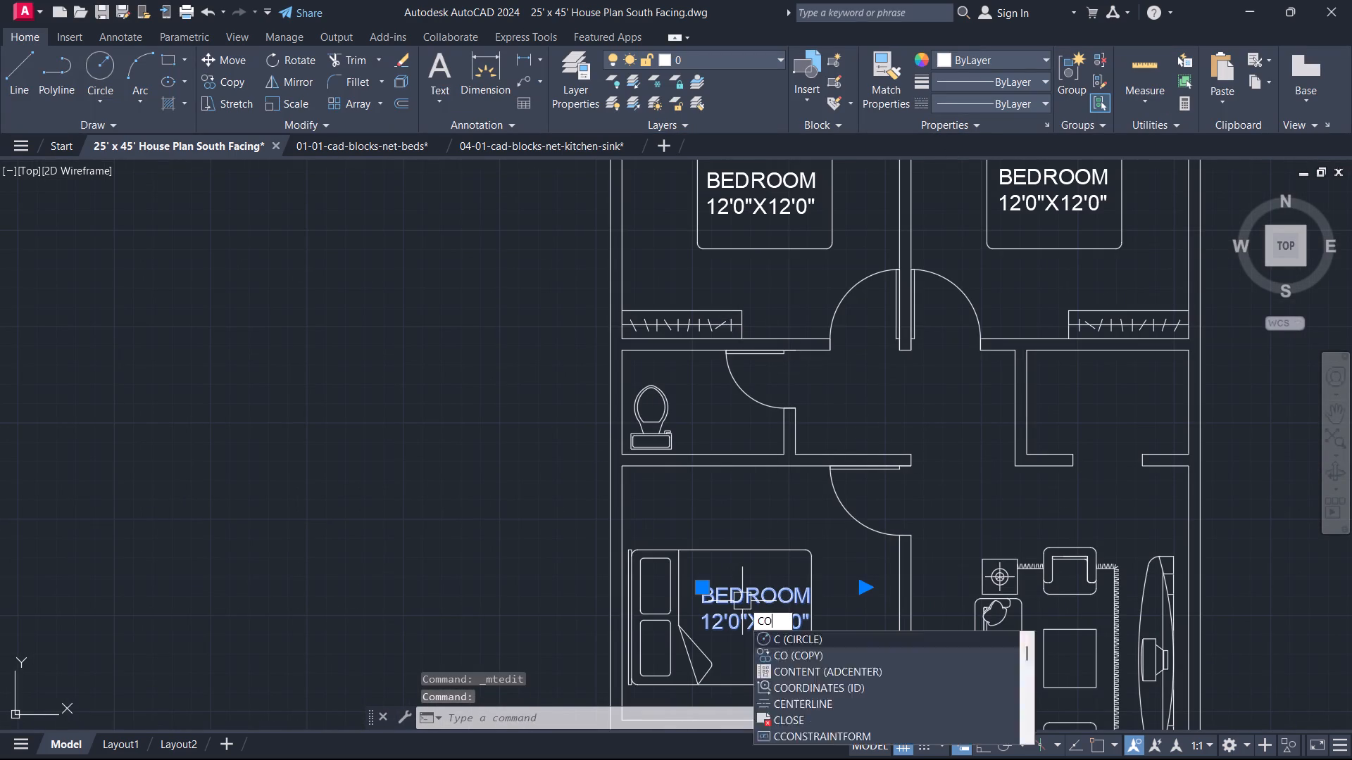
key(space)
drag(742, 601, 741, 590)
scroll(693, 448, up, 3)
middle_drag(706, 430, 709, 544)
click(752, 448)
key(Escape)
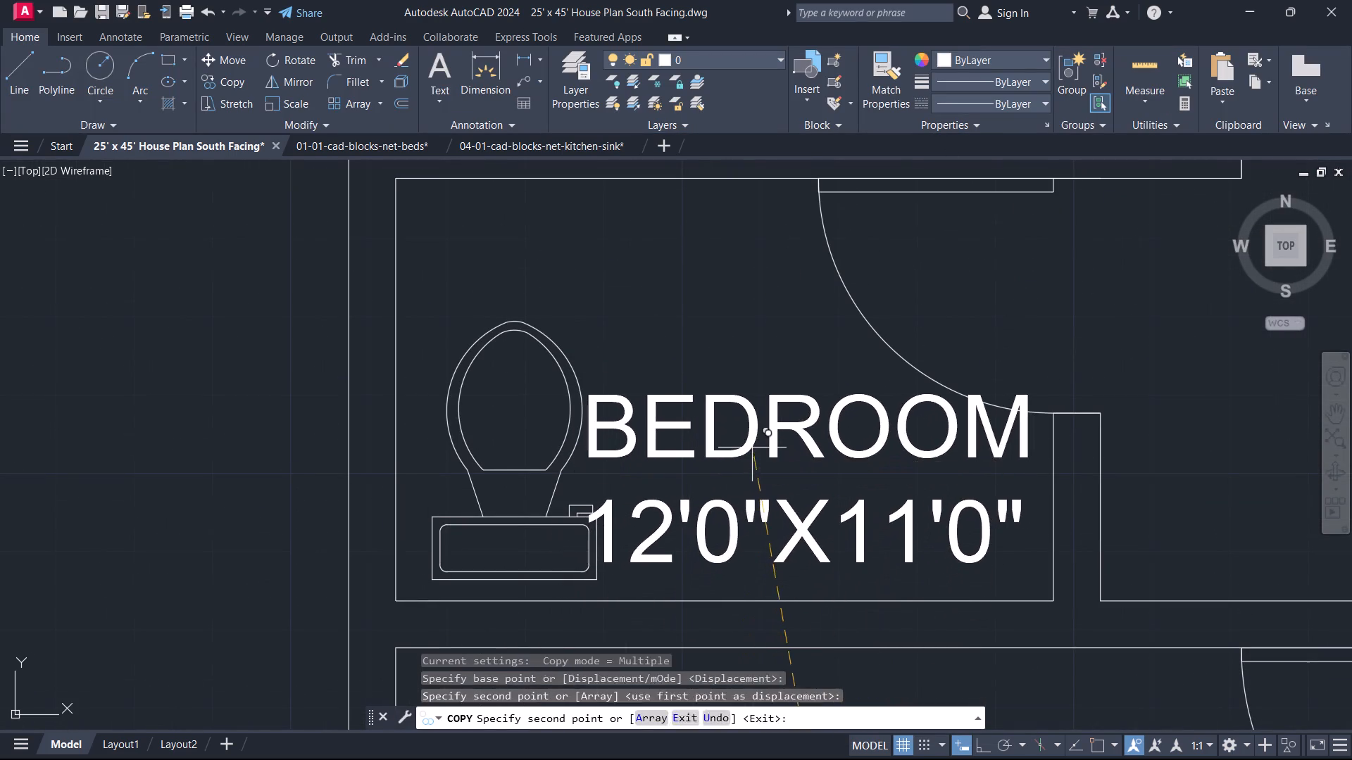
Set the text height of the entire label in the west bathroom to 6".
double_click(753, 448)
double_click(746, 441)
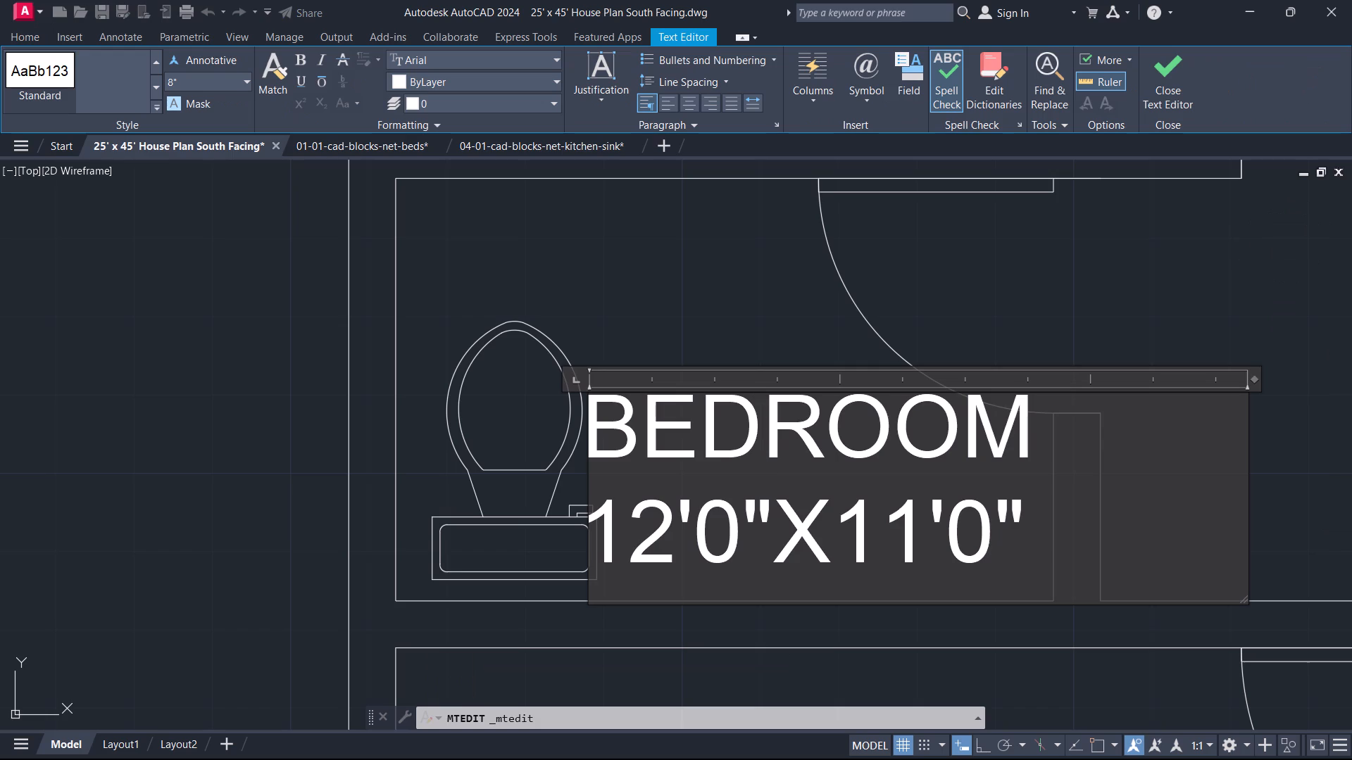
key(ctrl+a)
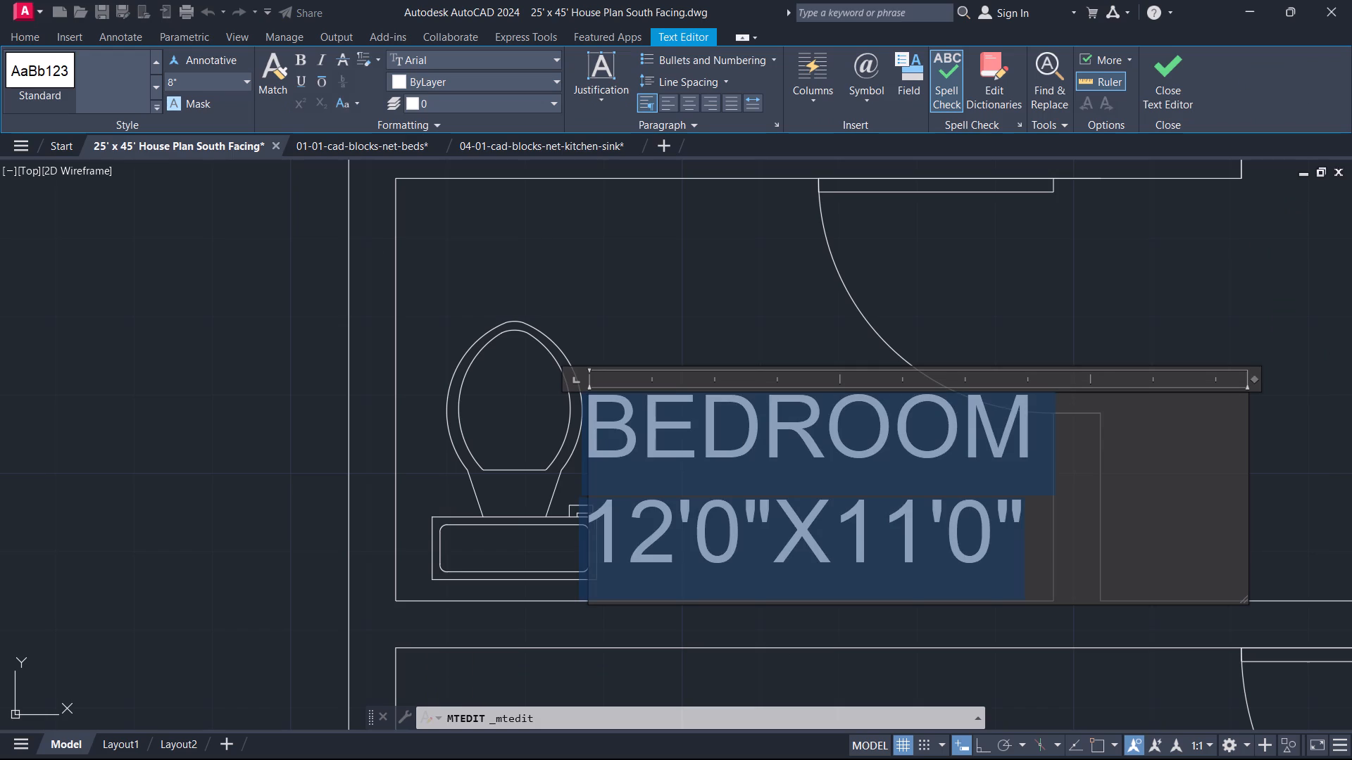
click(190, 74)
key(6)
key(Return)
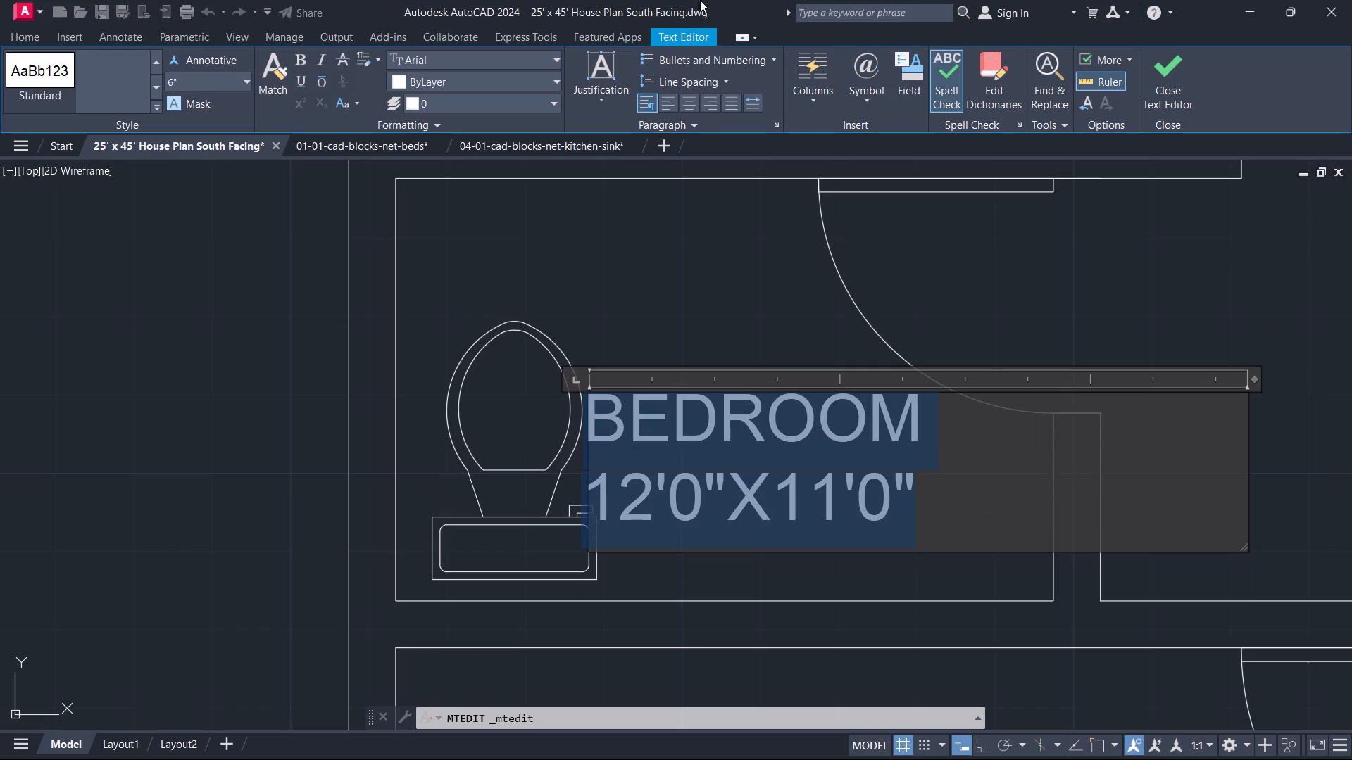
click(1189, 87)
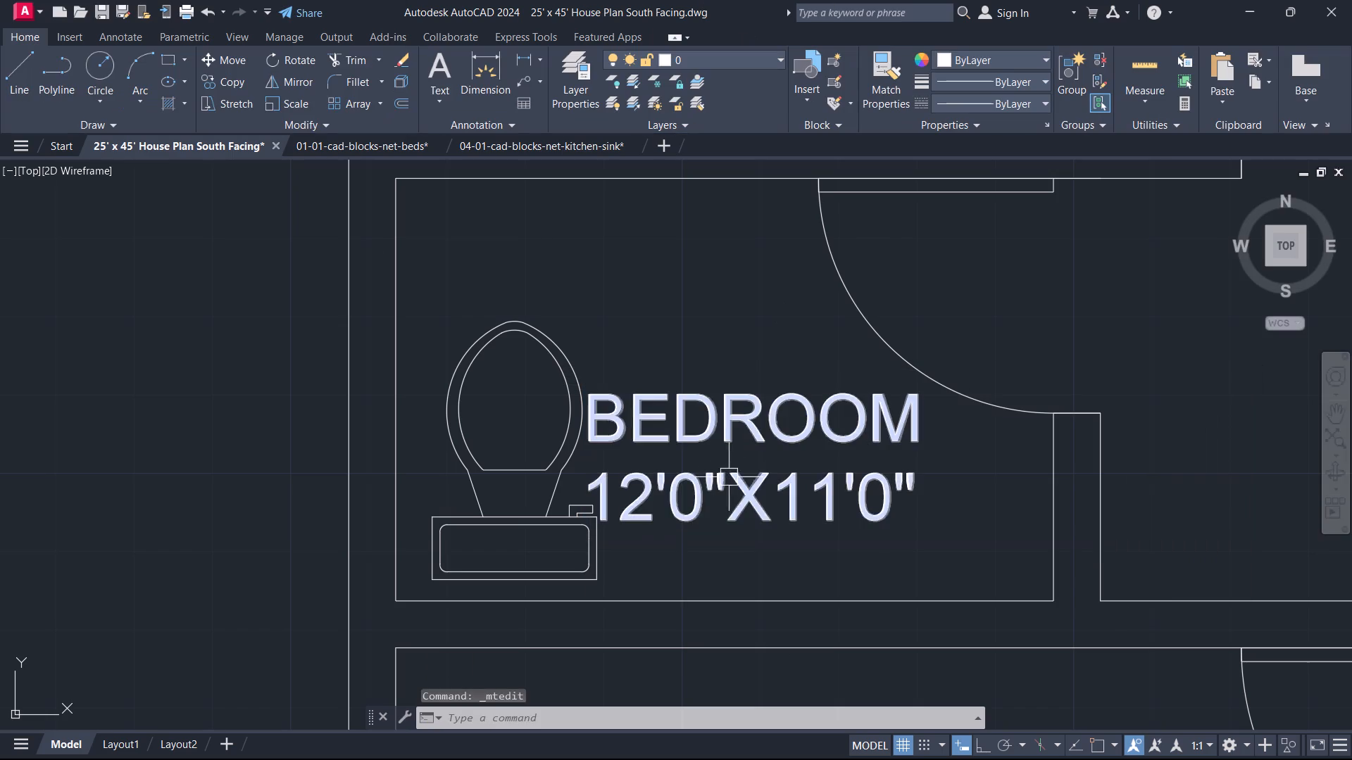
Move the west bathroom's label slightly north and east, clear of the toilet.
click(732, 437)
key(m)
key(space)
scroll(727, 435, up, 2)
middle_drag(723, 425, 691, 505)
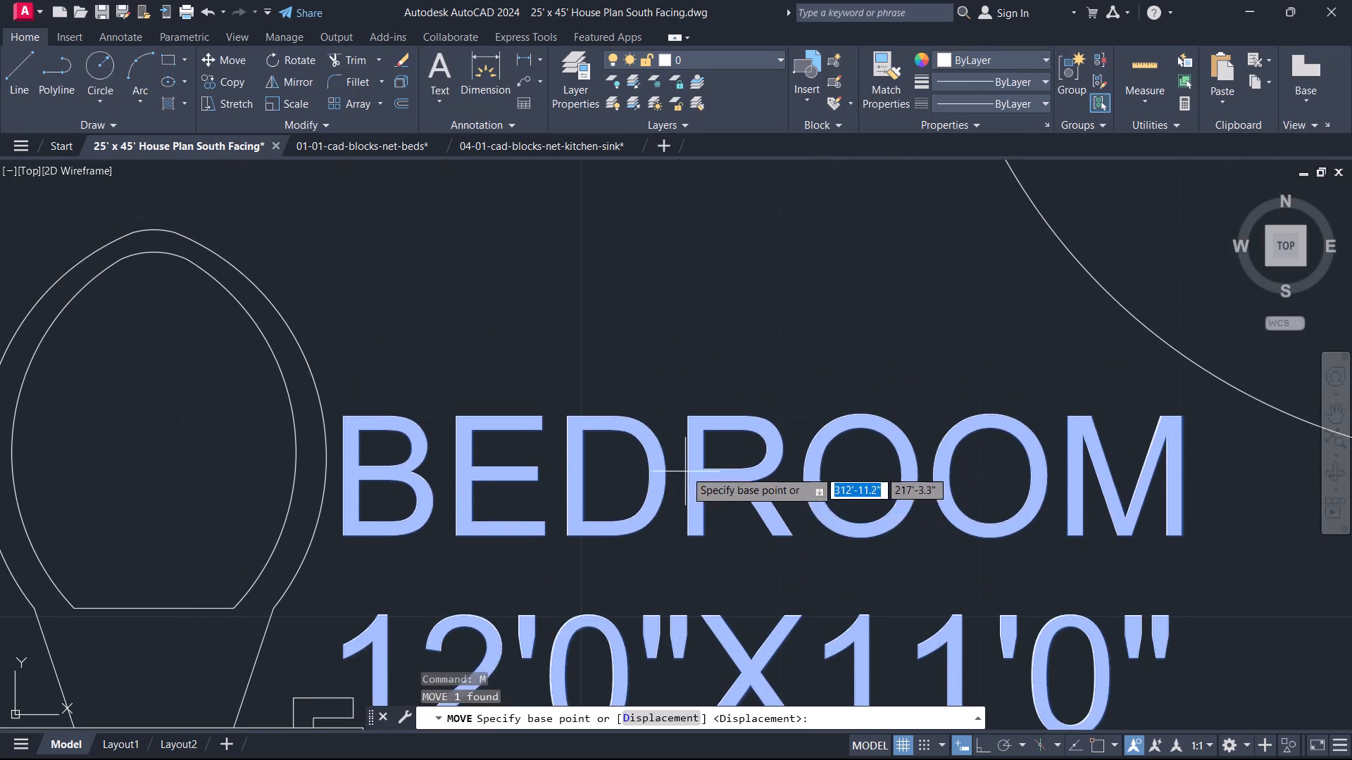
click(685, 469)
click(737, 330)
key(Escape)
Replace BEDROOM with TOILET in the west bathroom's label, keeping the size on its own line.
scroll(752, 341, down, 1)
double_click(760, 338)
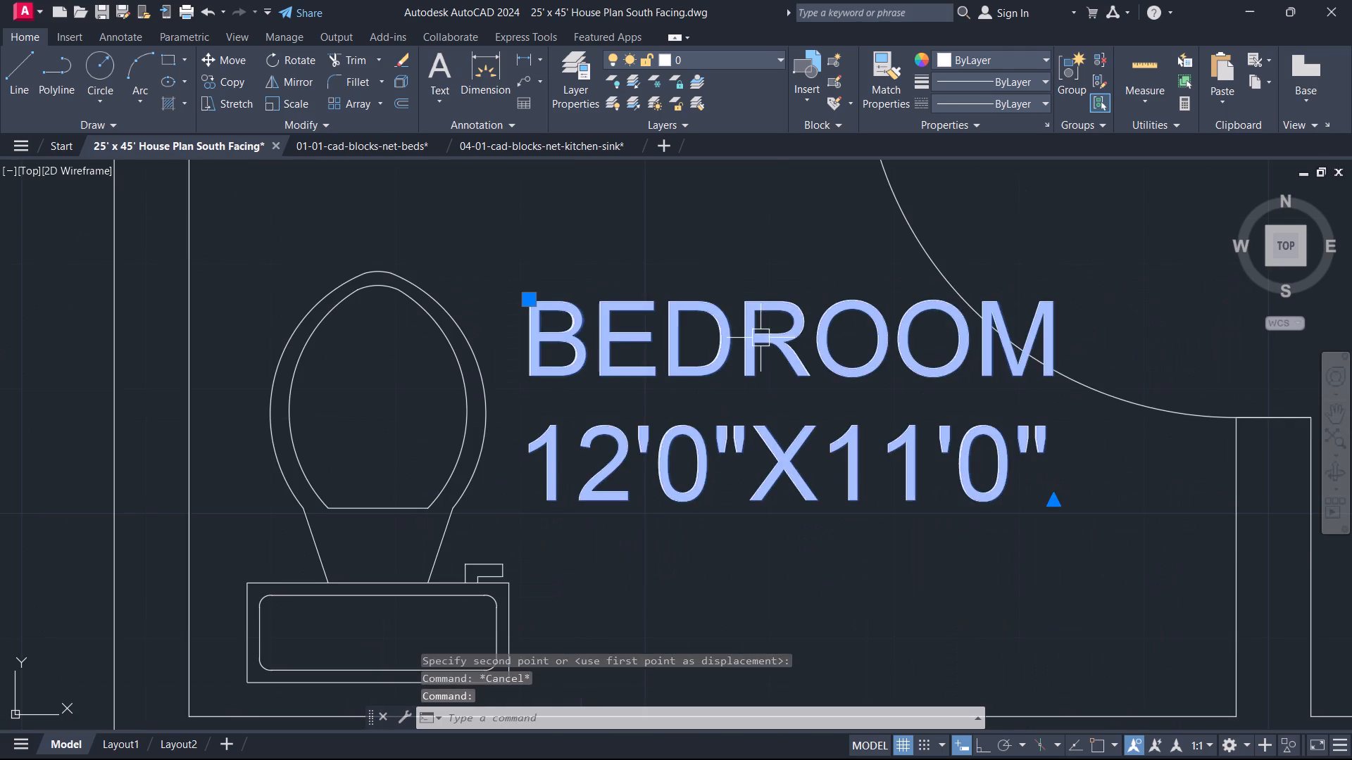
drag(1092, 366, 513, 363)
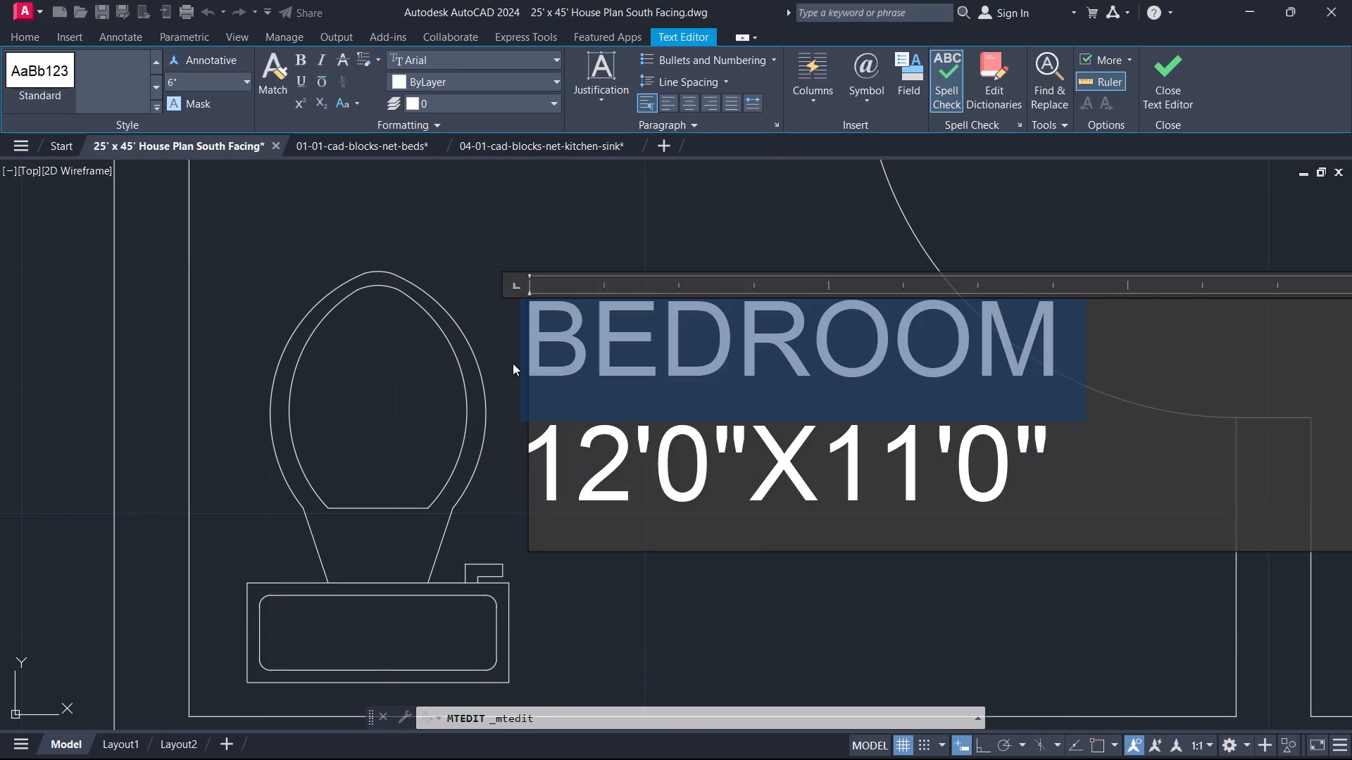
text(TOILET)
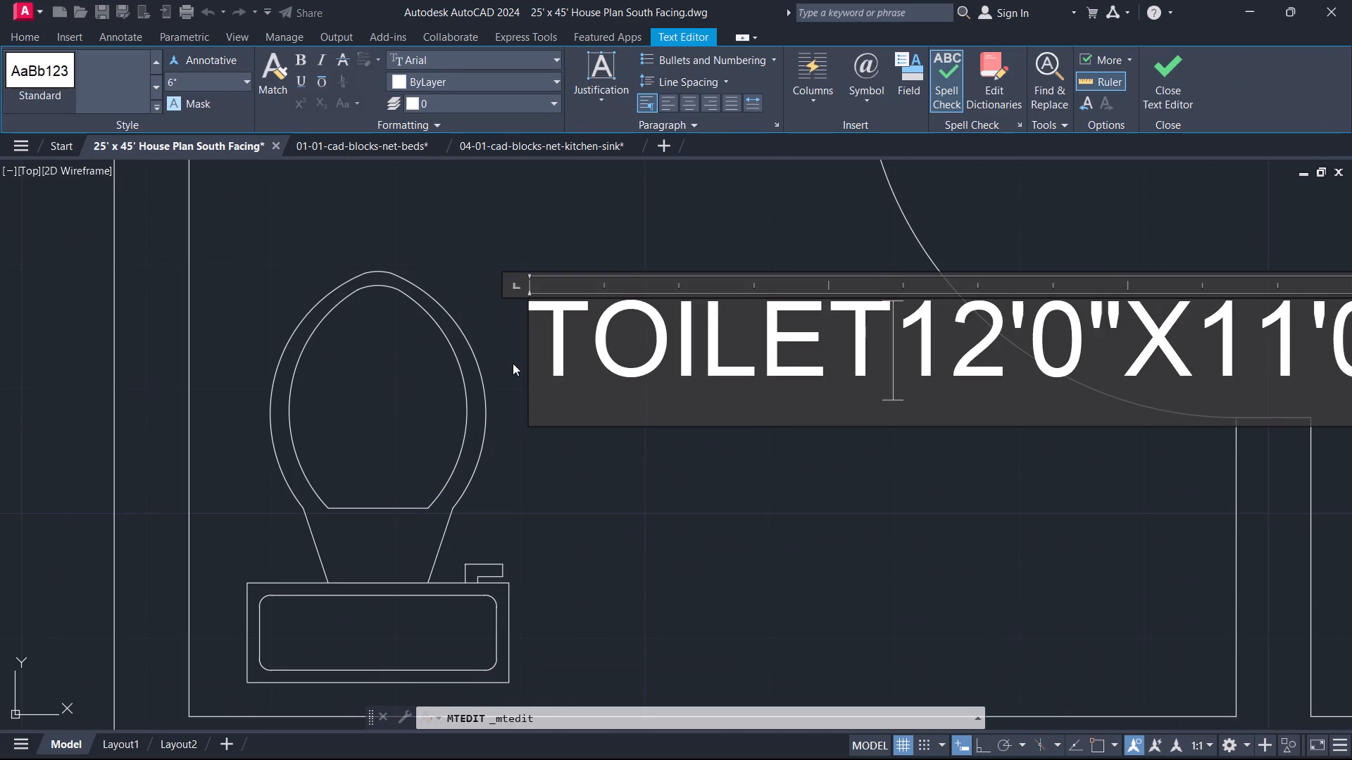
key(Return)
Change the size line in the west bathroom's label to 7'0"X4'6".
key(Right)
key(Right)
key(Right)
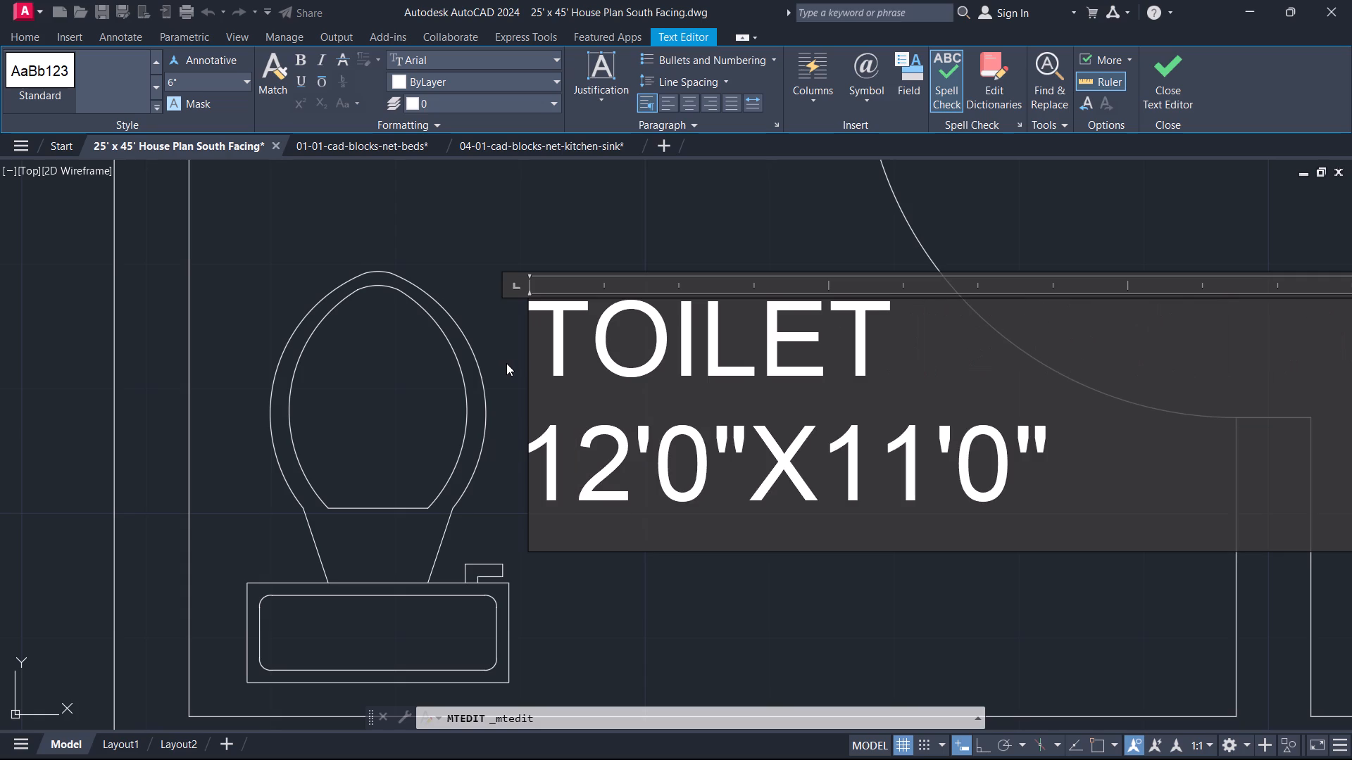
key(Left)
key(BackSpace)
key(BackSpace)
key(7)
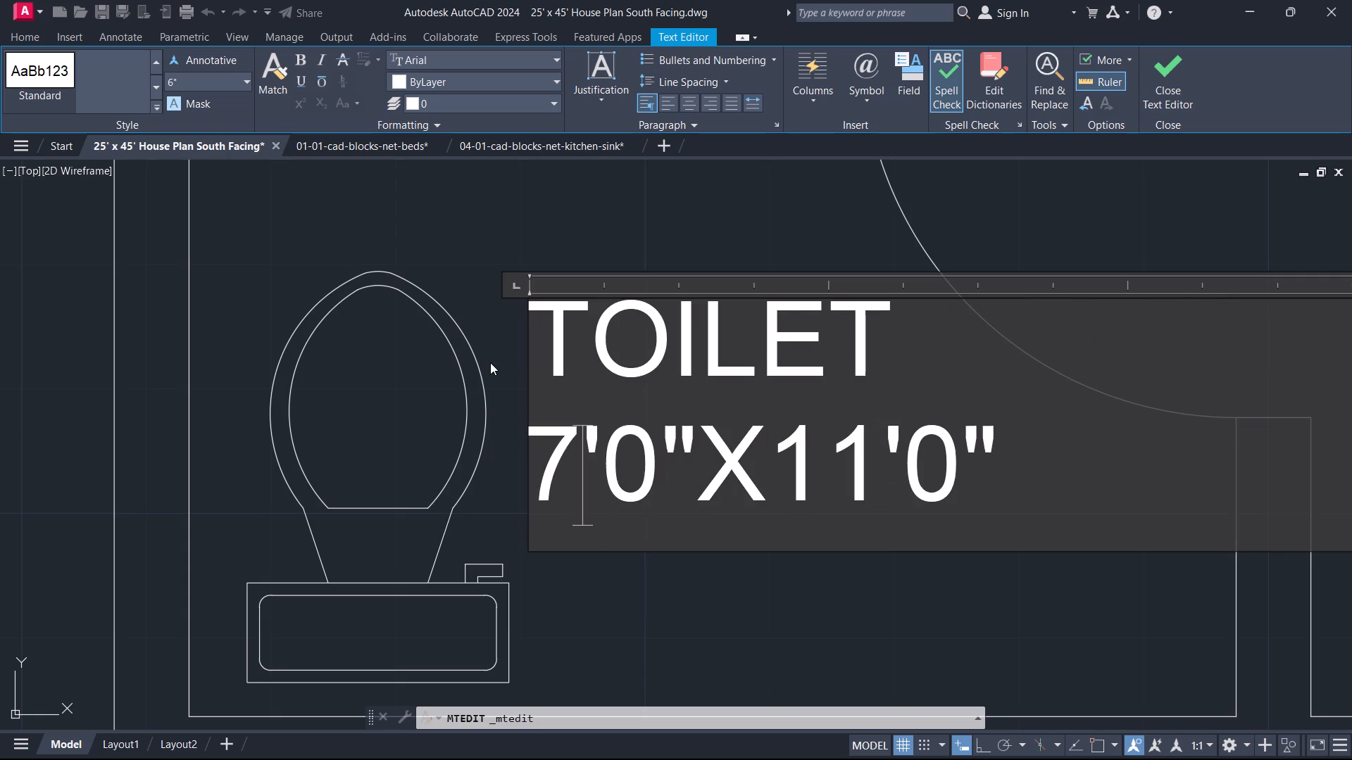
key(Right)
key(Right)
key(Right)
key(Right)
key(Right)
key(Right)
key(Right)
key(Right)
key(Right)
key(Left)
key(Left)
key(Left)
key(BackSpace)
key(BackSpace)
key(4)
key(Right)
key(Right)
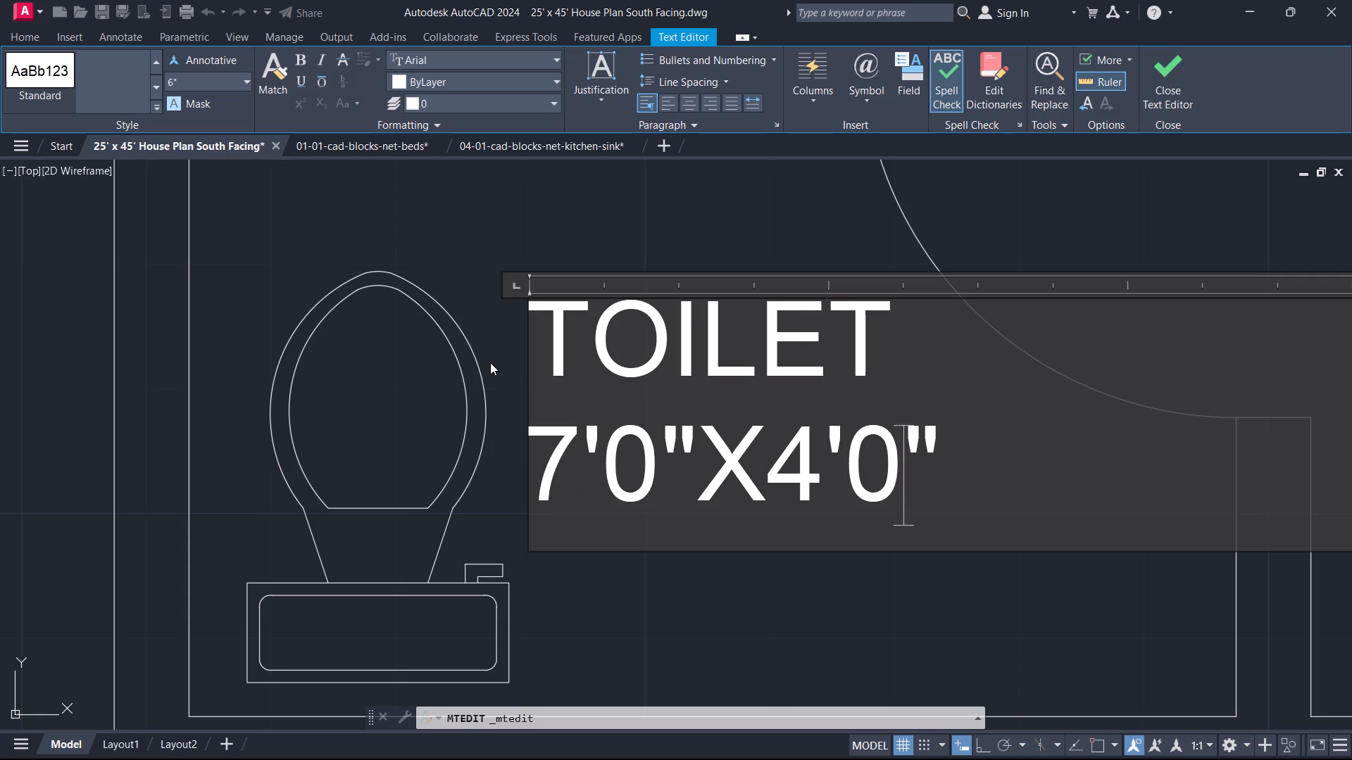
key(BackSpace)
key(6)
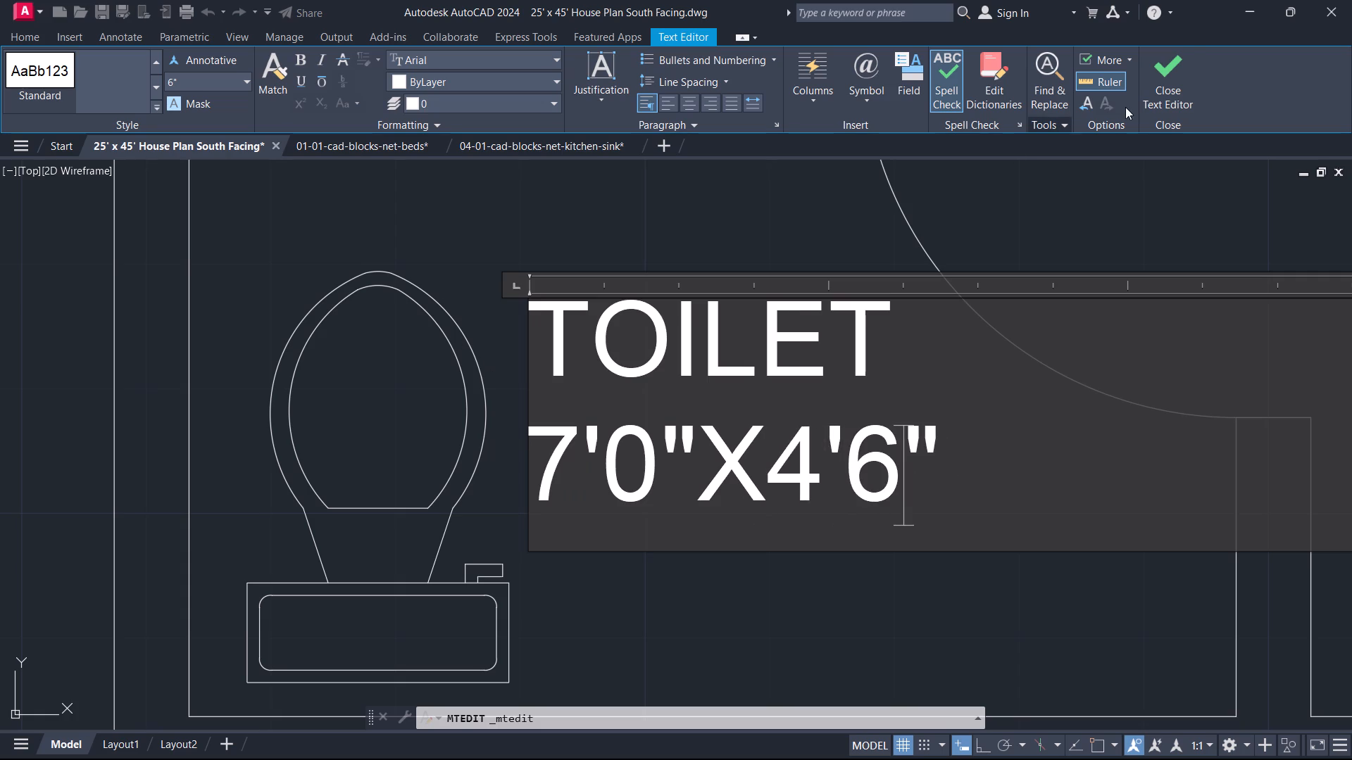
click(1152, 80)
Copy the TOILET label into the small room south of the northeast bedroom.
scroll(774, 510, down, 2)
middle_drag(895, 429, 856, 429)
middle_drag(846, 429, 820, 422)
scroll(823, 423, down, 3)
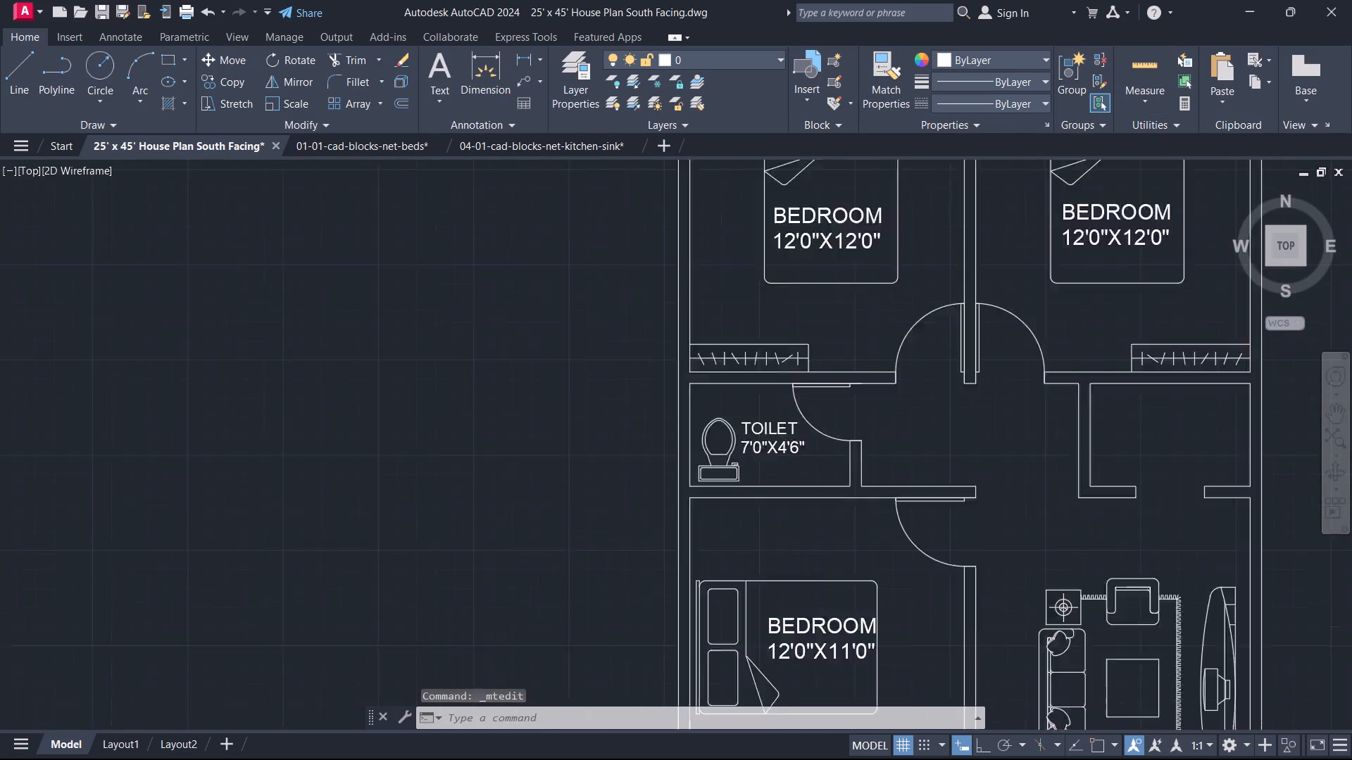
scroll(1003, 421, up, 1)
middle_drag(1003, 421, 807, 400)
scroll(816, 437, up, 2)
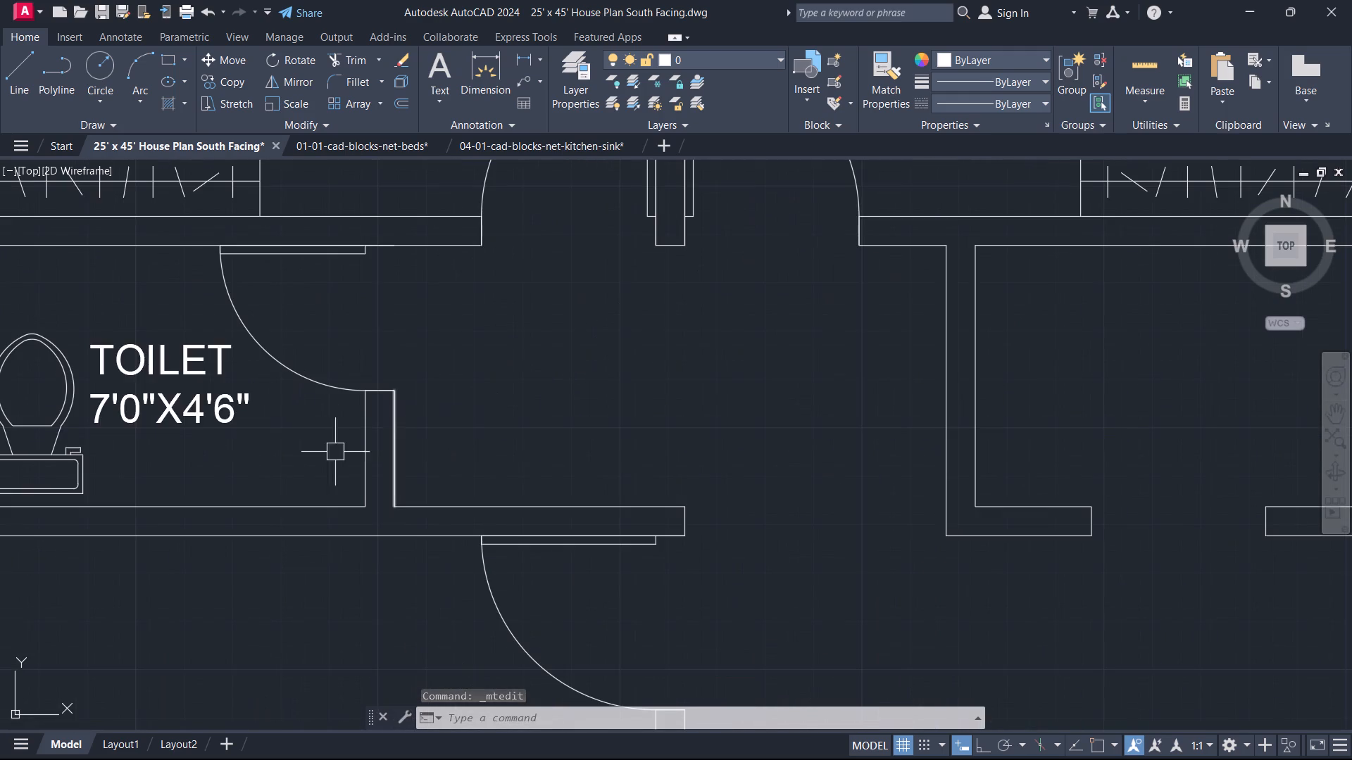
click(196, 415)
text(CO)
key(space)
drag(194, 414, 206, 413)
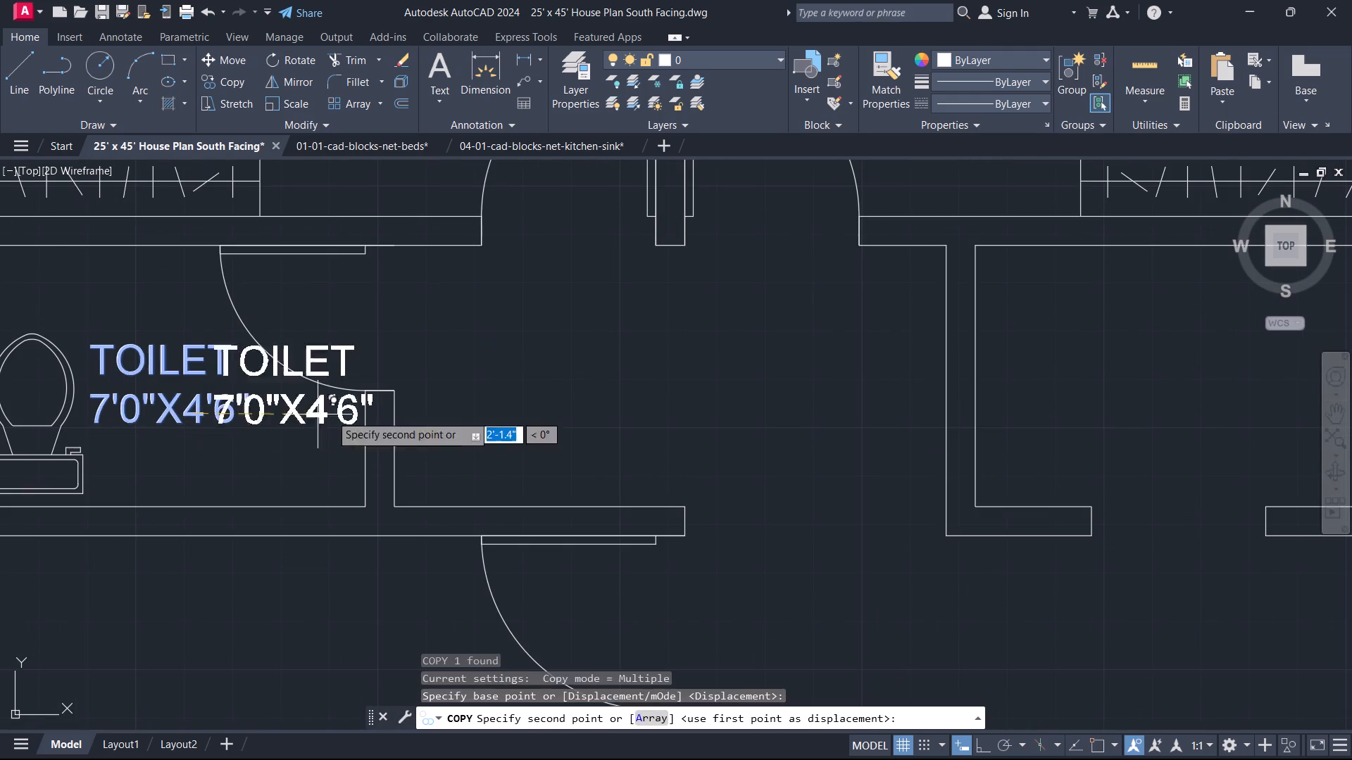
middle_drag(851, 410, 446, 449)
click(803, 443)
key(Escape)
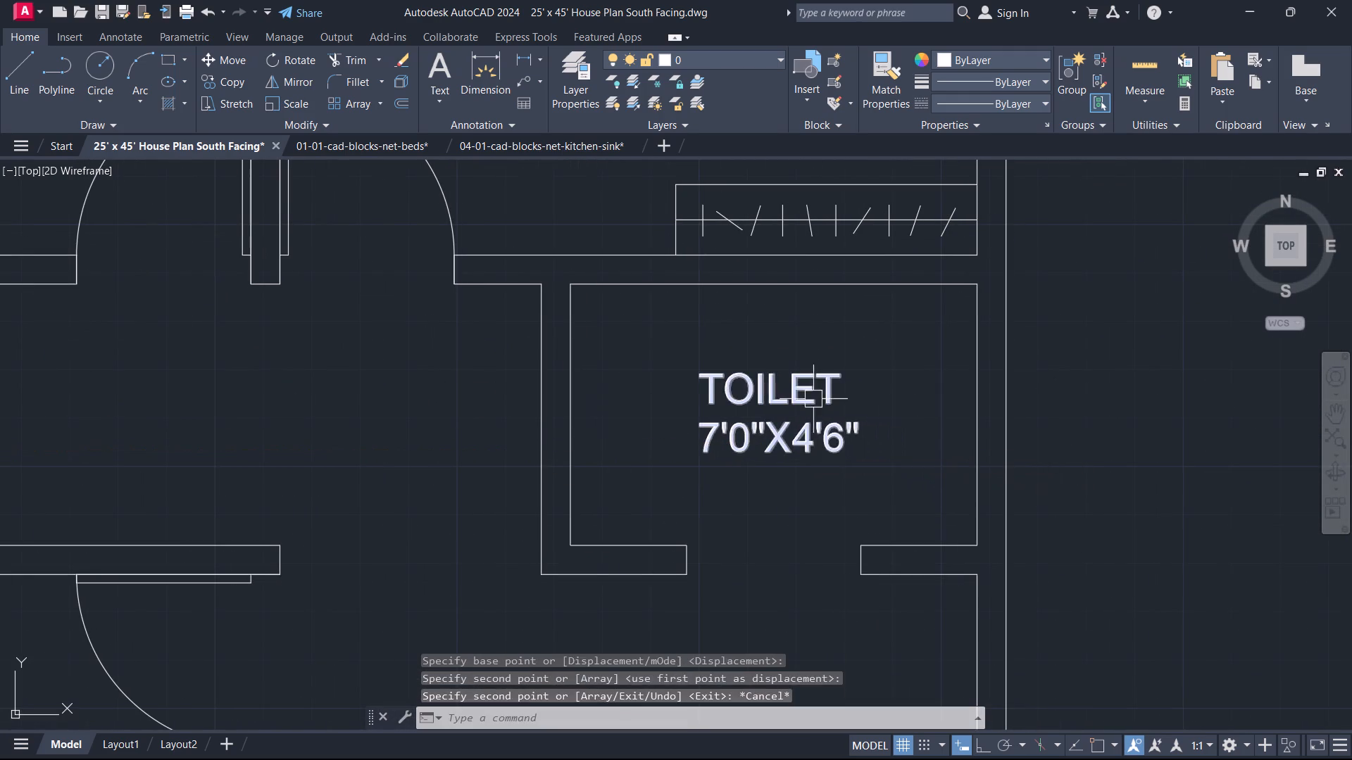
Replace both lines of the copied label with the single line POOJA ROOM.
double_click(812, 395)
drag(878, 398, 677, 385)
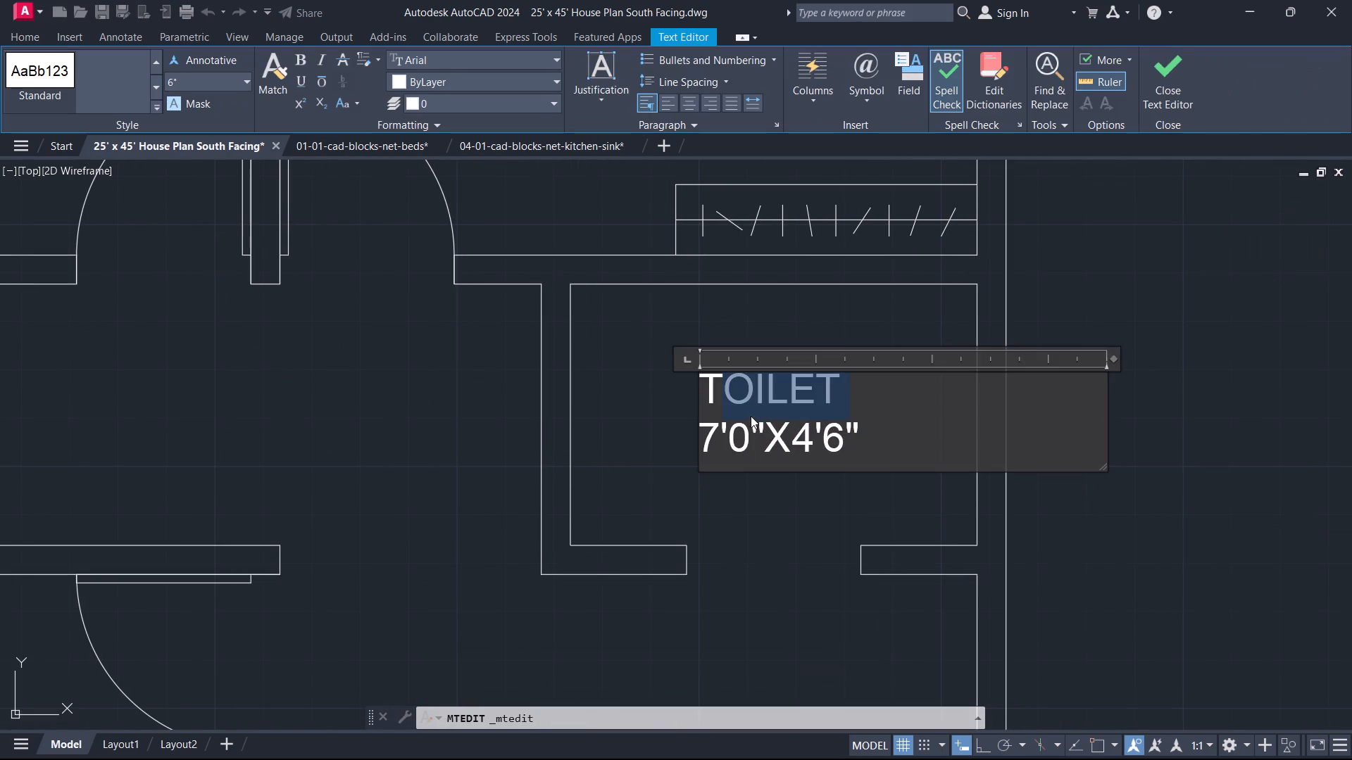
drag(927, 457, 356, 289)
text(POOJA ROOM)
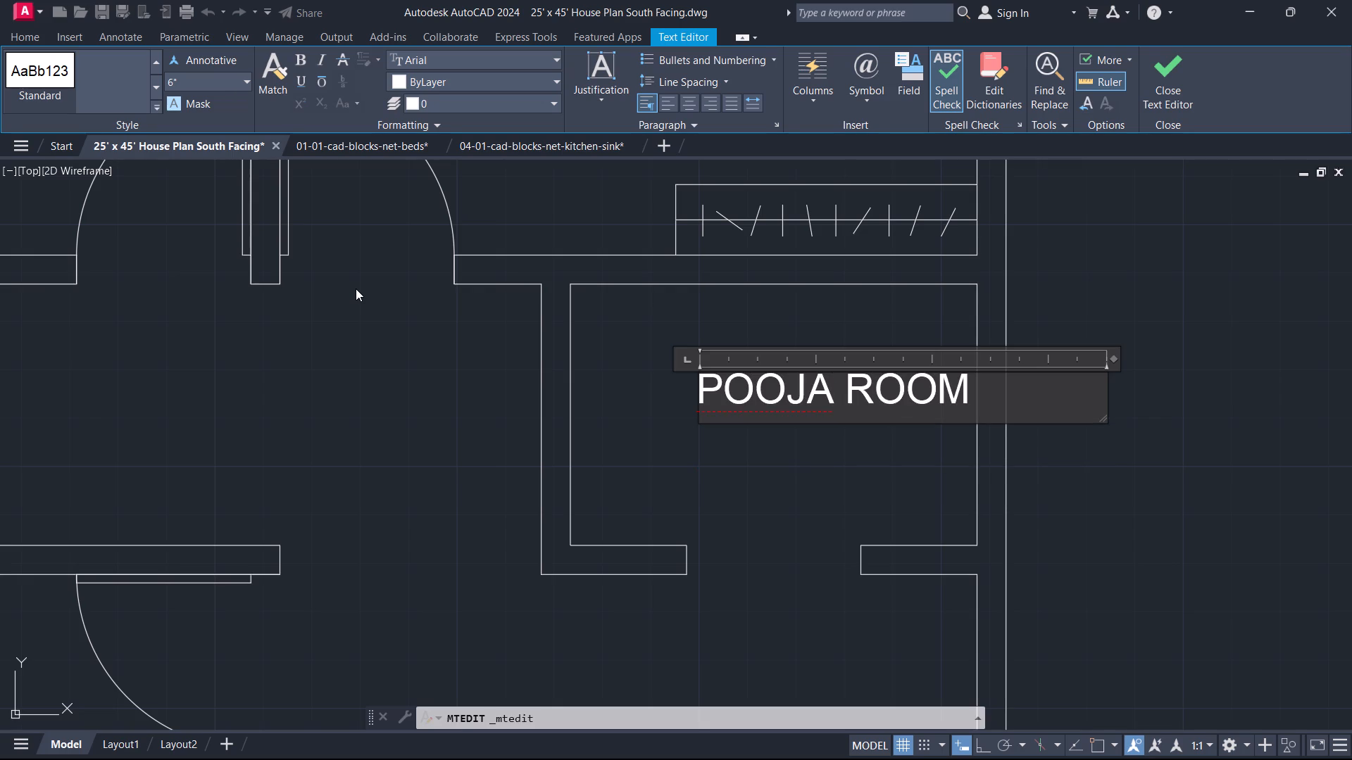
click(1161, 81)
Move the POOJA ROOM label west and adjust it slightly back east so it sits centred between the room's walls.
click(857, 394)
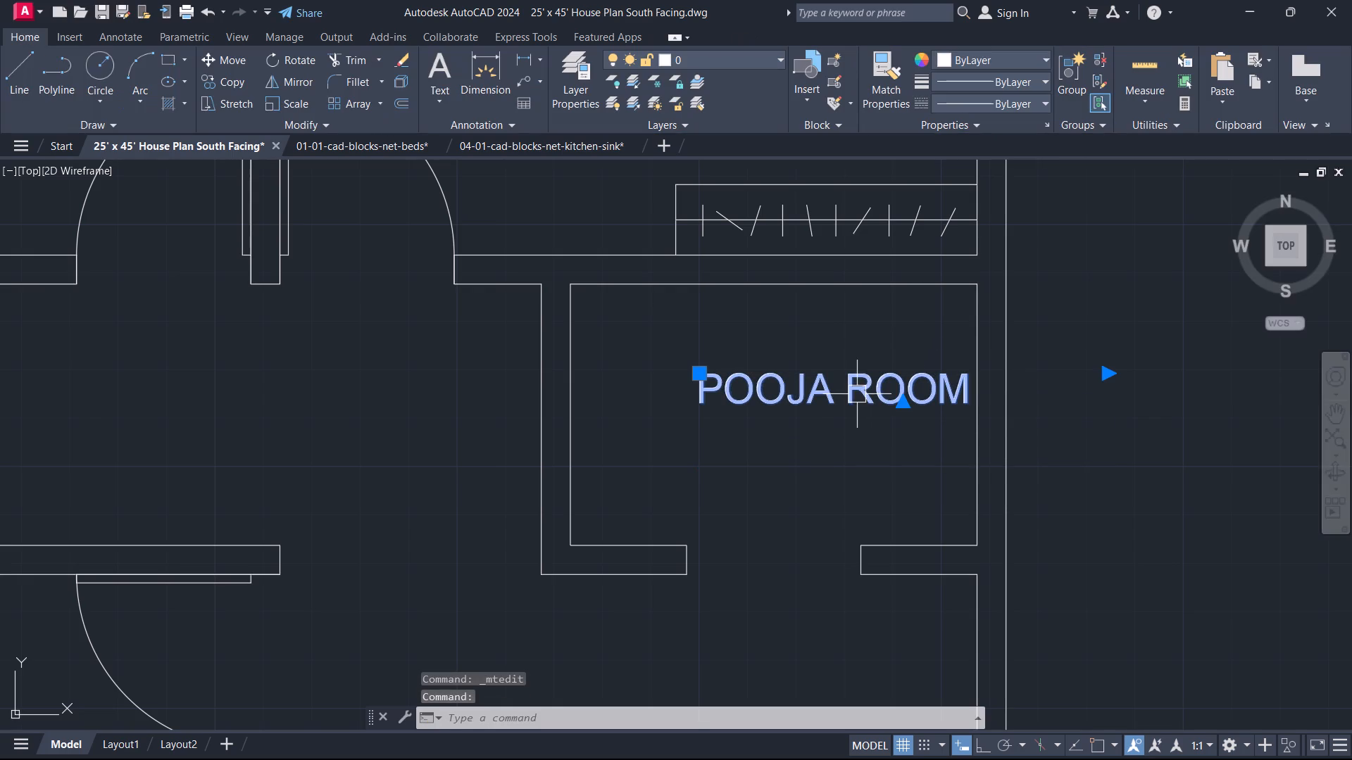
text(M)
key(space)
scroll(741, 416, up, 3)
click(838, 332)
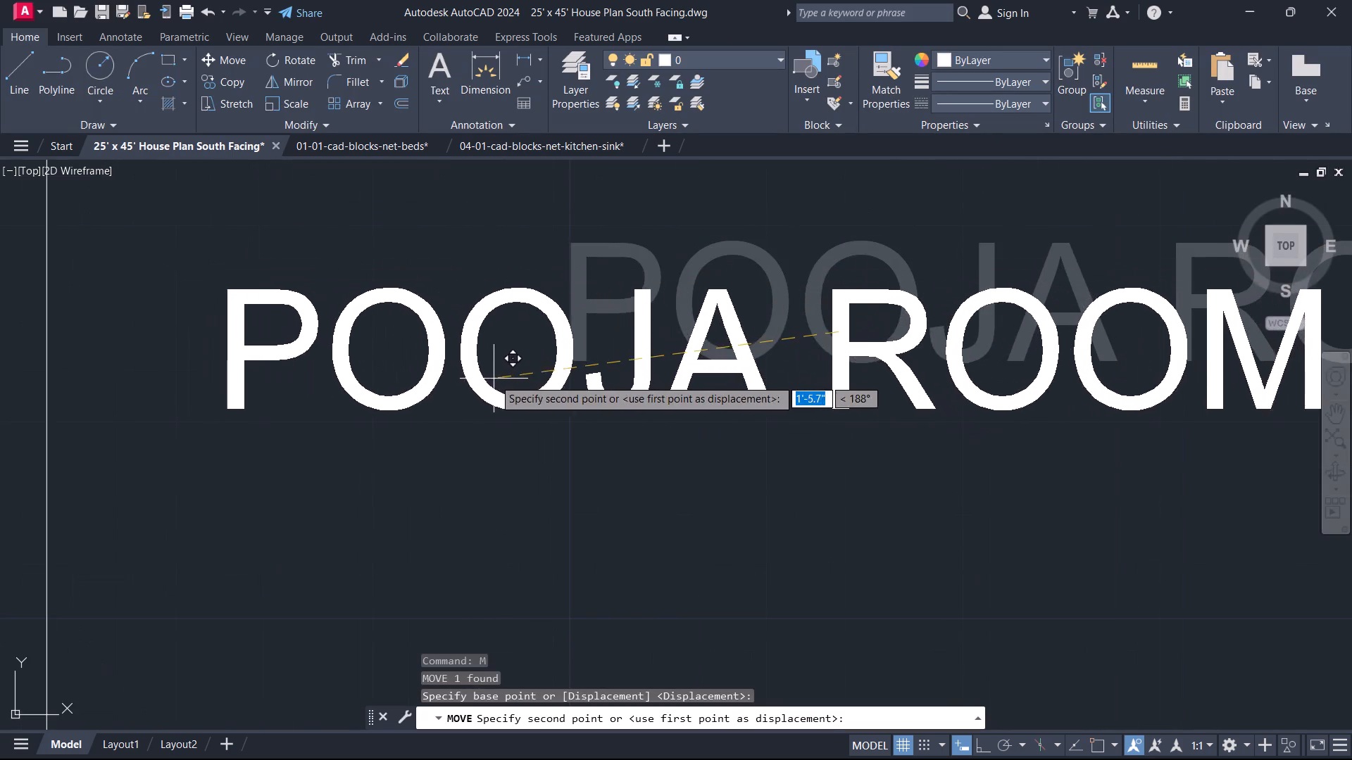
click(494, 379)
key(Escape)
scroll(501, 379, down, 3)
scroll(521, 316, down, 1)
scroll(542, 362, up, 3)
click(534, 344)
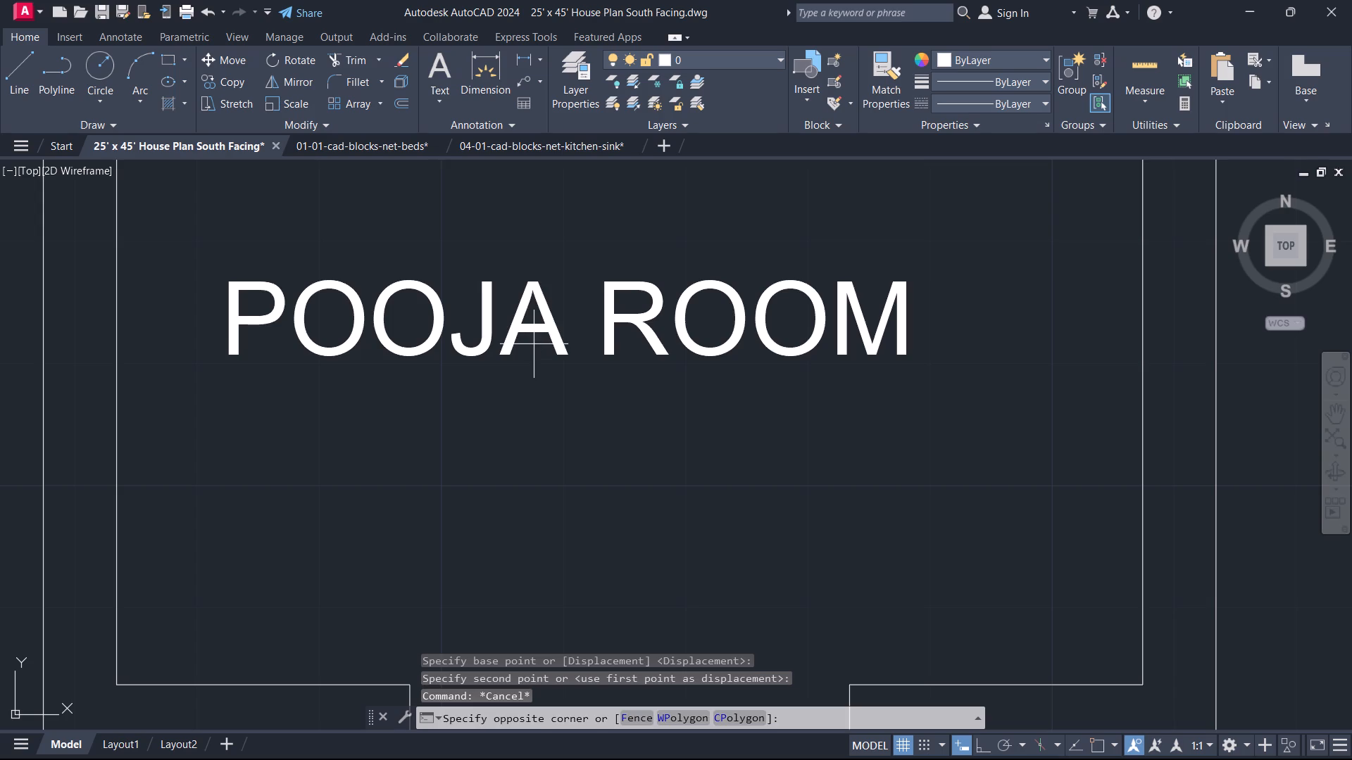
click(503, 327)
key(space)
click(503, 327)
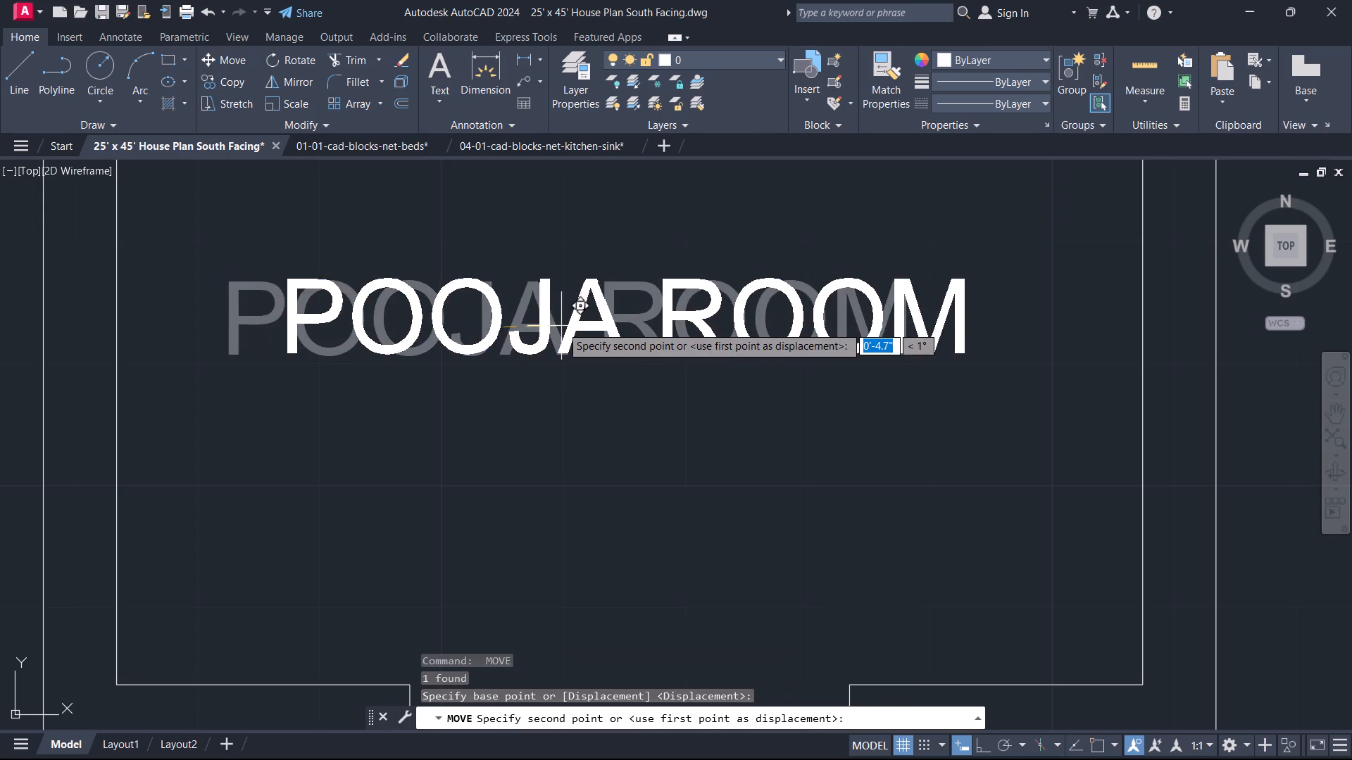
click(565, 338)
key(Escape)
With object snap and ortho on, draw a line across the northwest bedroom's north wall from the inner face's midpoint to the outer face.
scroll(565, 338, down, 4)
middle_drag(551, 312, 713, 358)
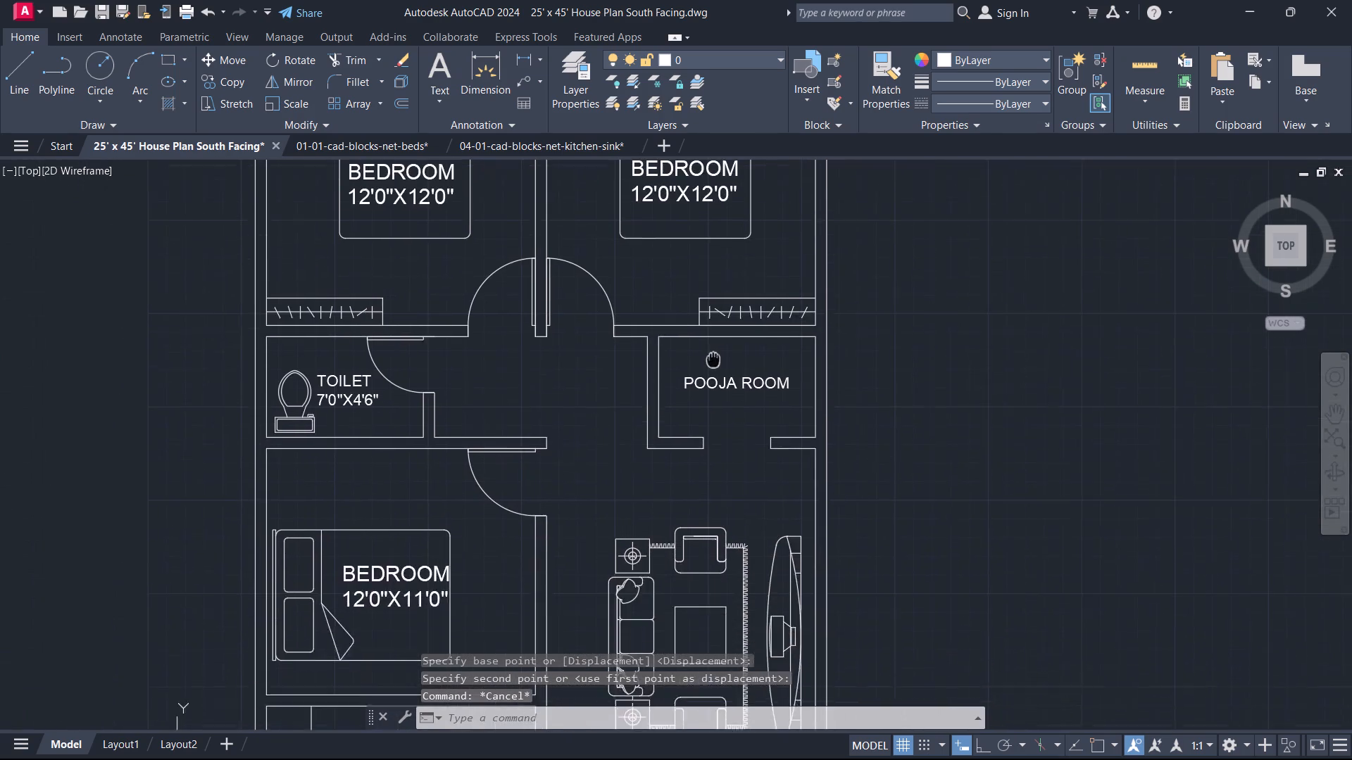
middle_drag(713, 358, 724, 443)
scroll(613, 435, down, 2)
middle_drag(592, 467, 675, 471)
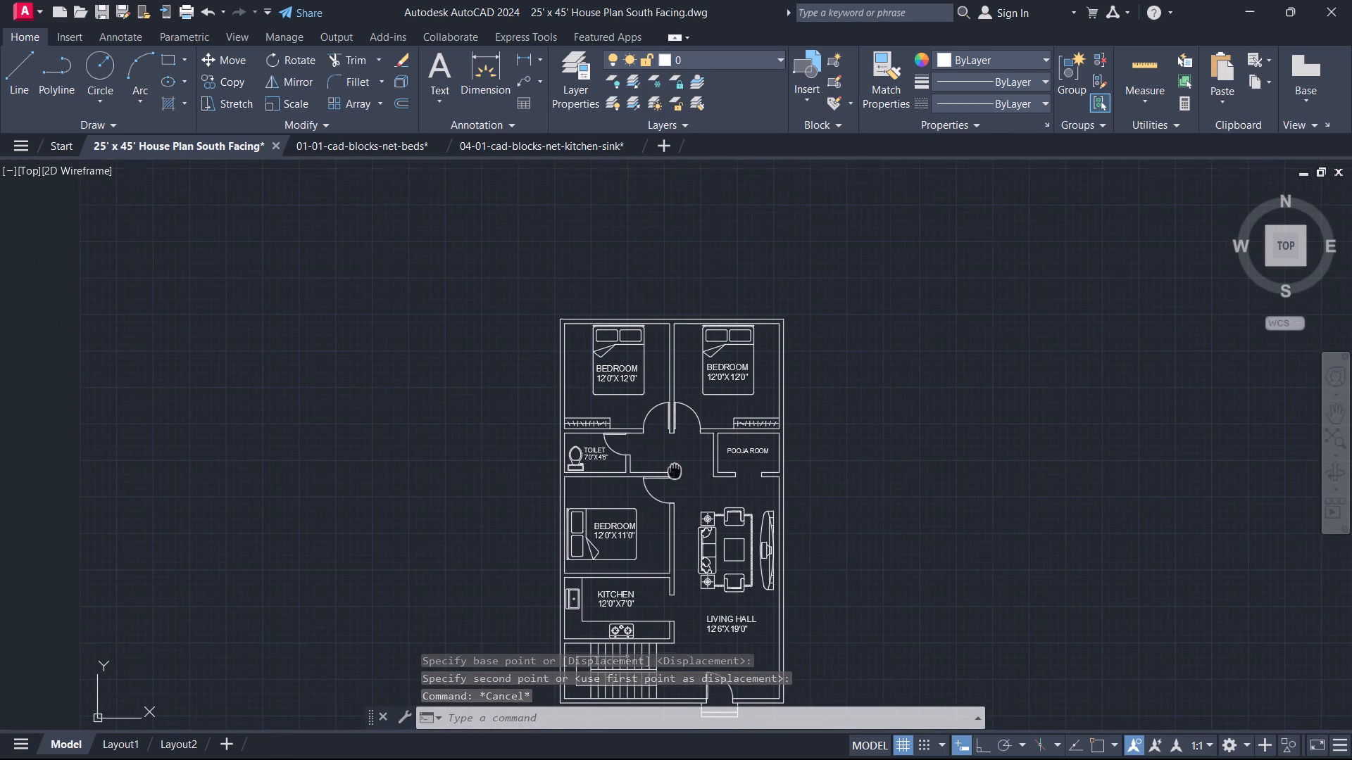
middle_drag(675, 471, 649, 600)
scroll(647, 419, up, 2)
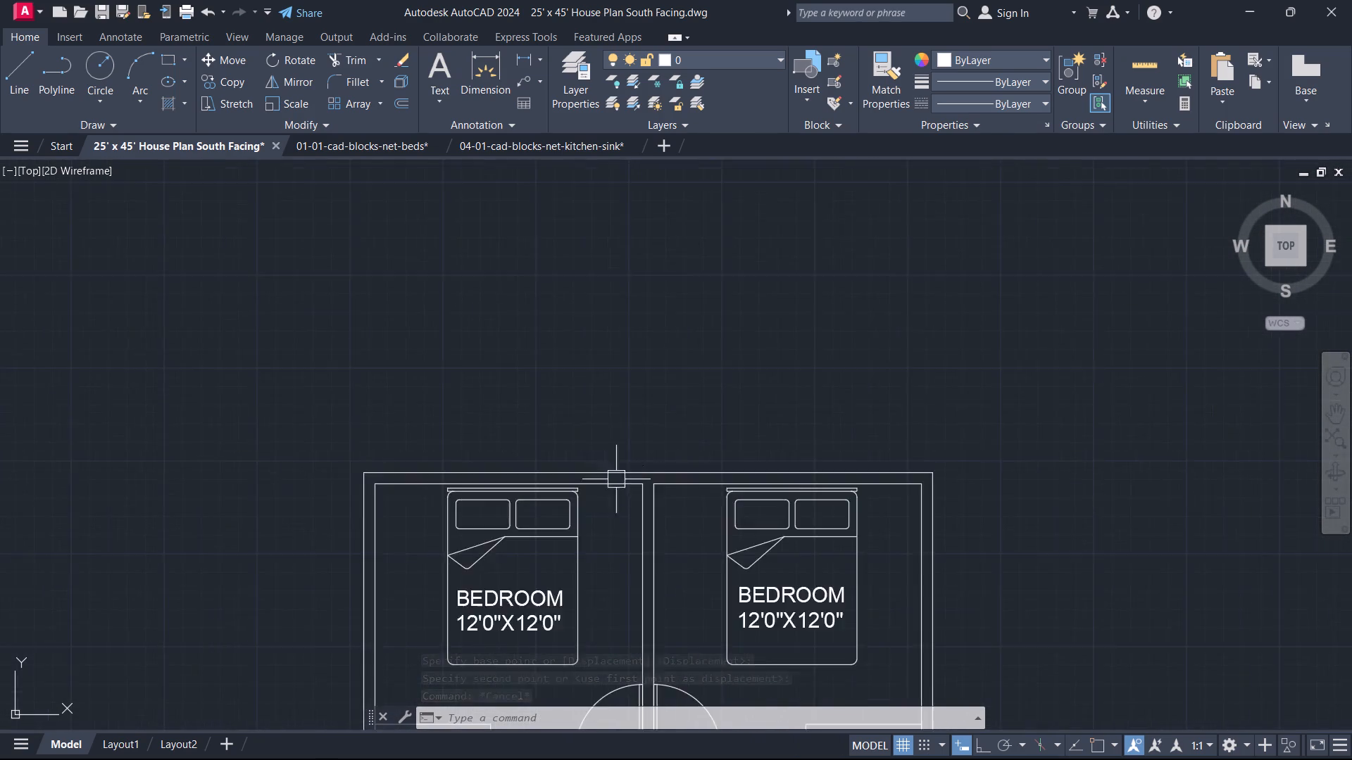
scroll(616, 479, up, 2)
middle_drag(602, 496, 775, 470)
key(l)
key(space)
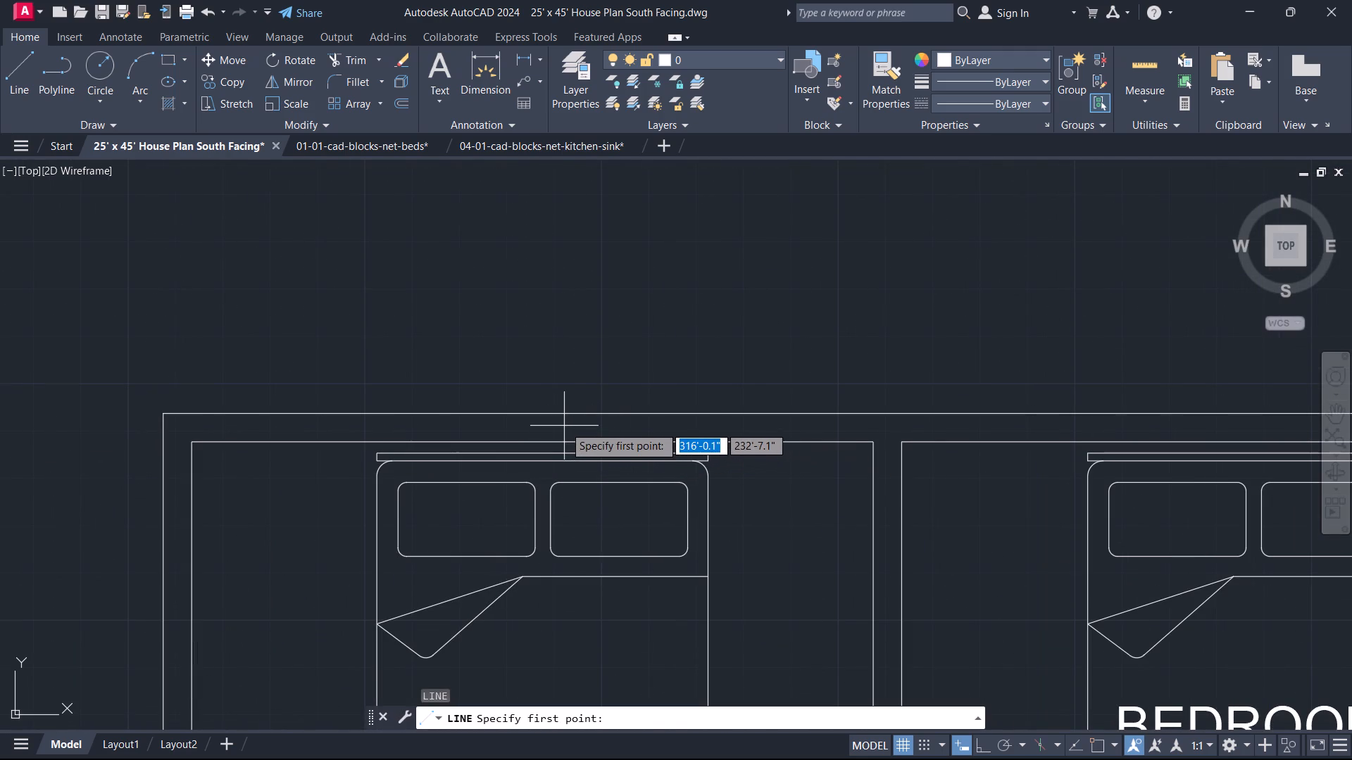
key(F3)
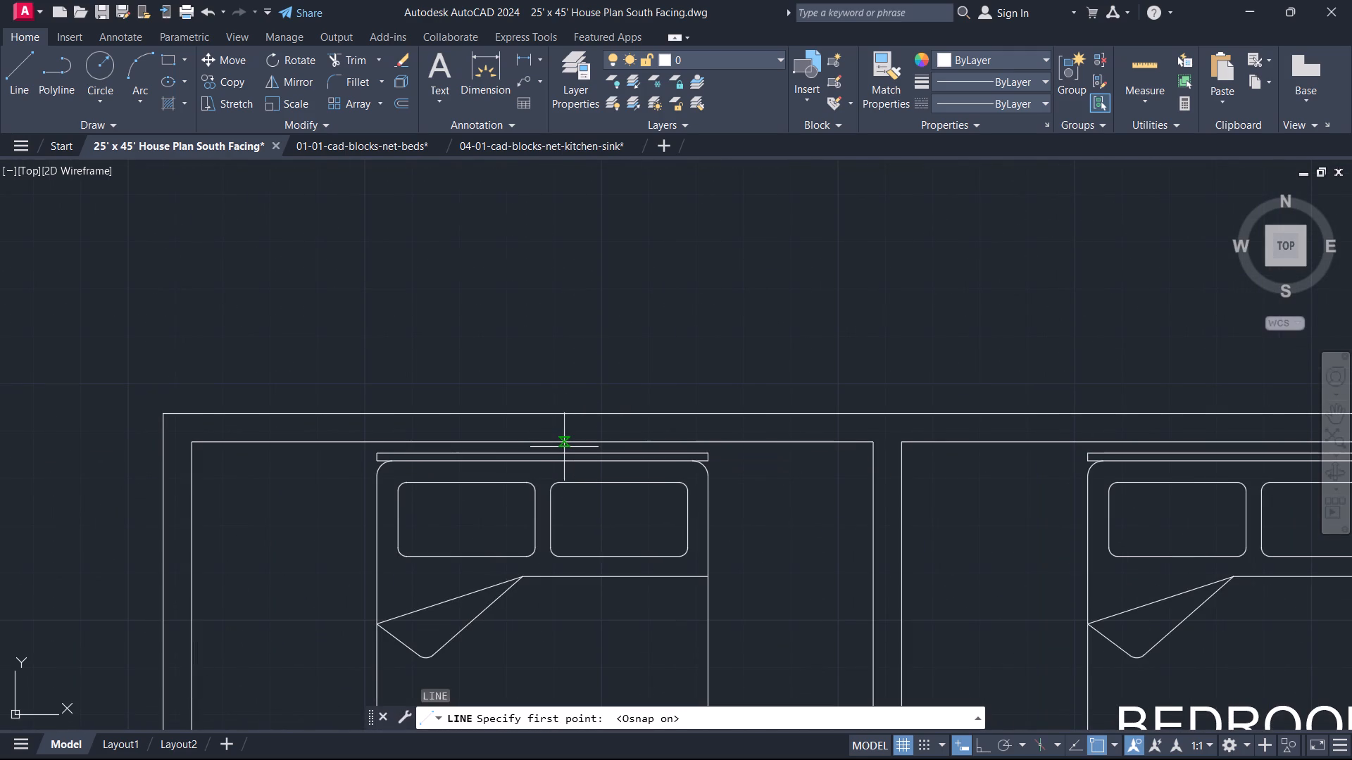
key(F8)
click(530, 439)
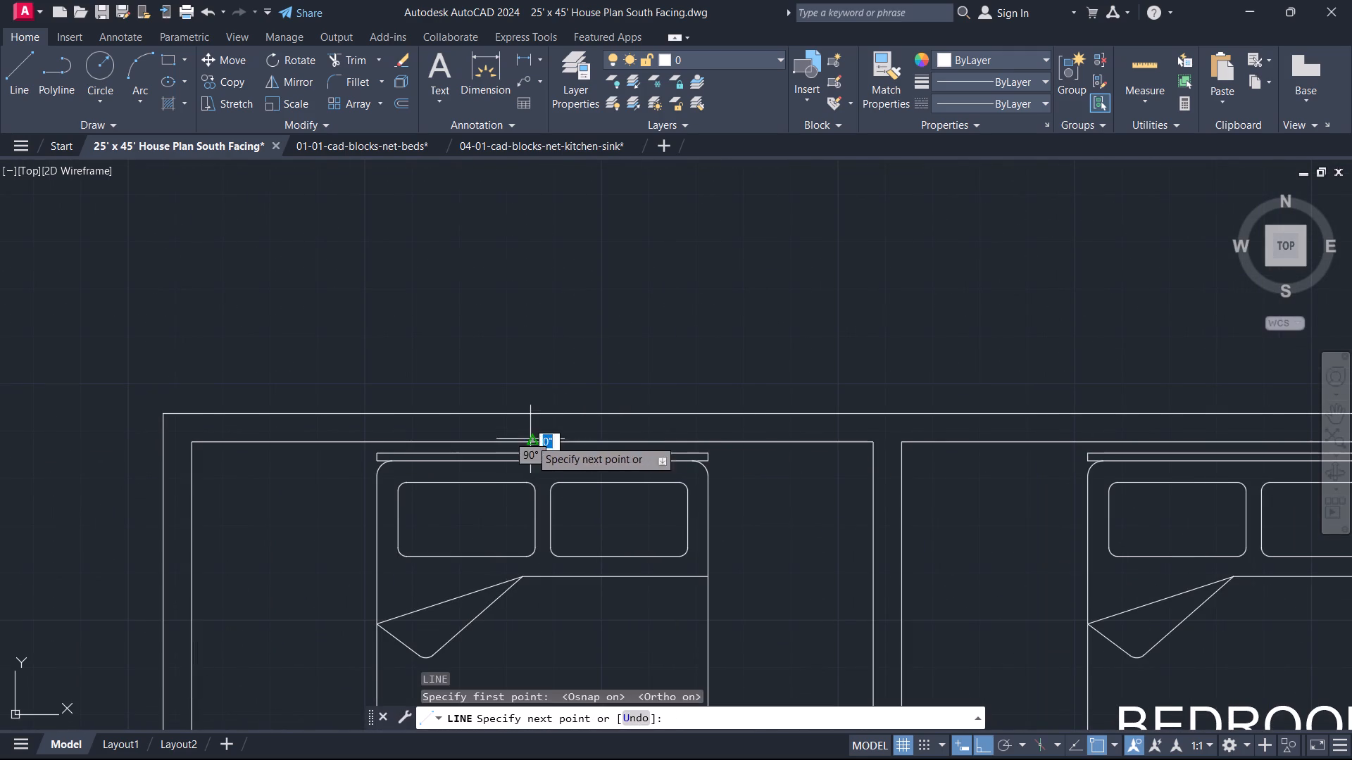
click(530, 414)
key(Escape)
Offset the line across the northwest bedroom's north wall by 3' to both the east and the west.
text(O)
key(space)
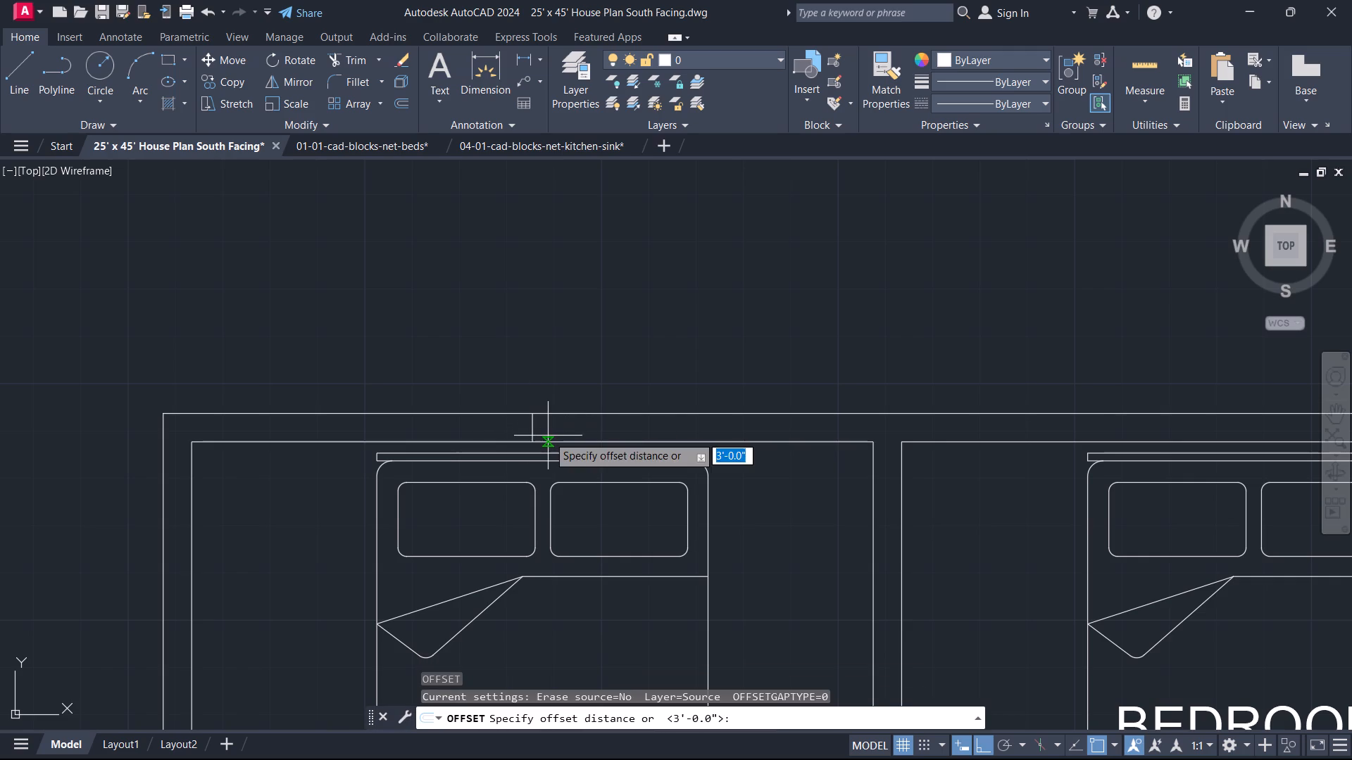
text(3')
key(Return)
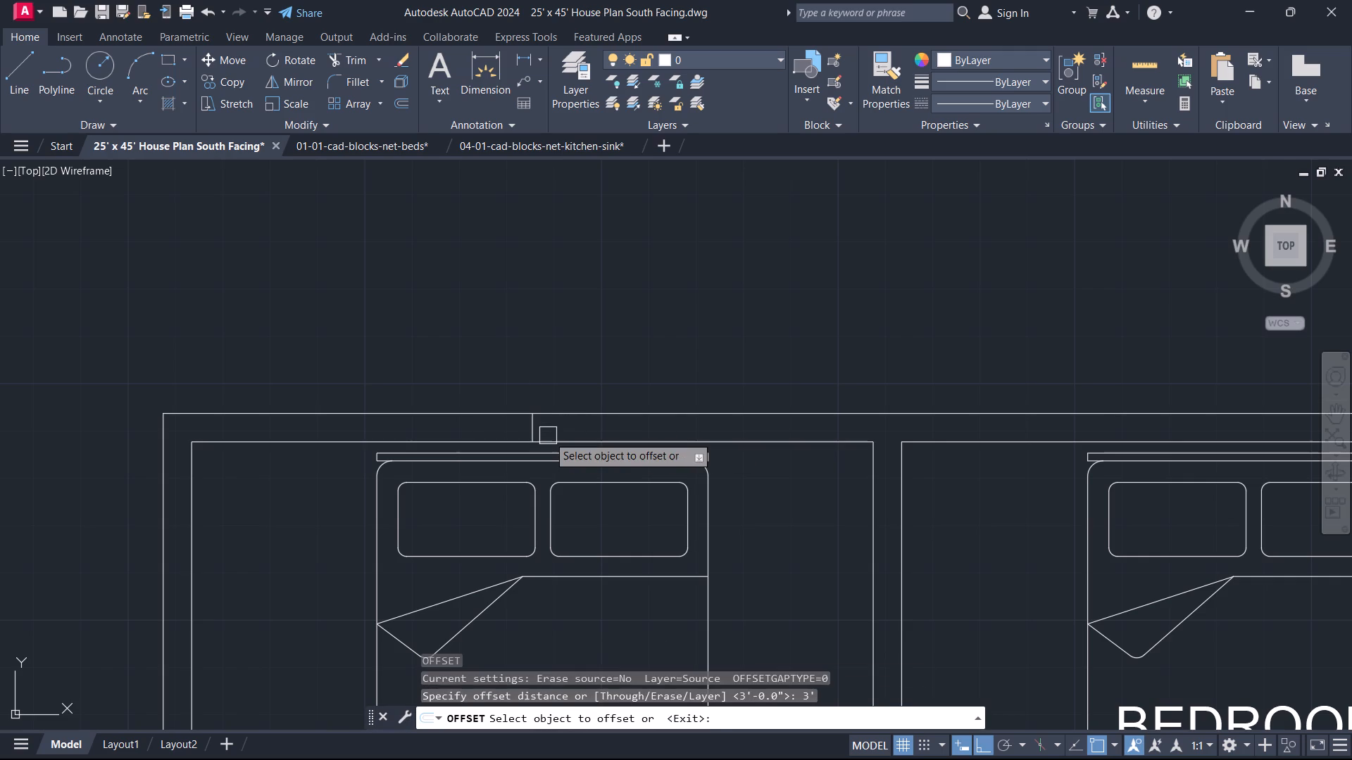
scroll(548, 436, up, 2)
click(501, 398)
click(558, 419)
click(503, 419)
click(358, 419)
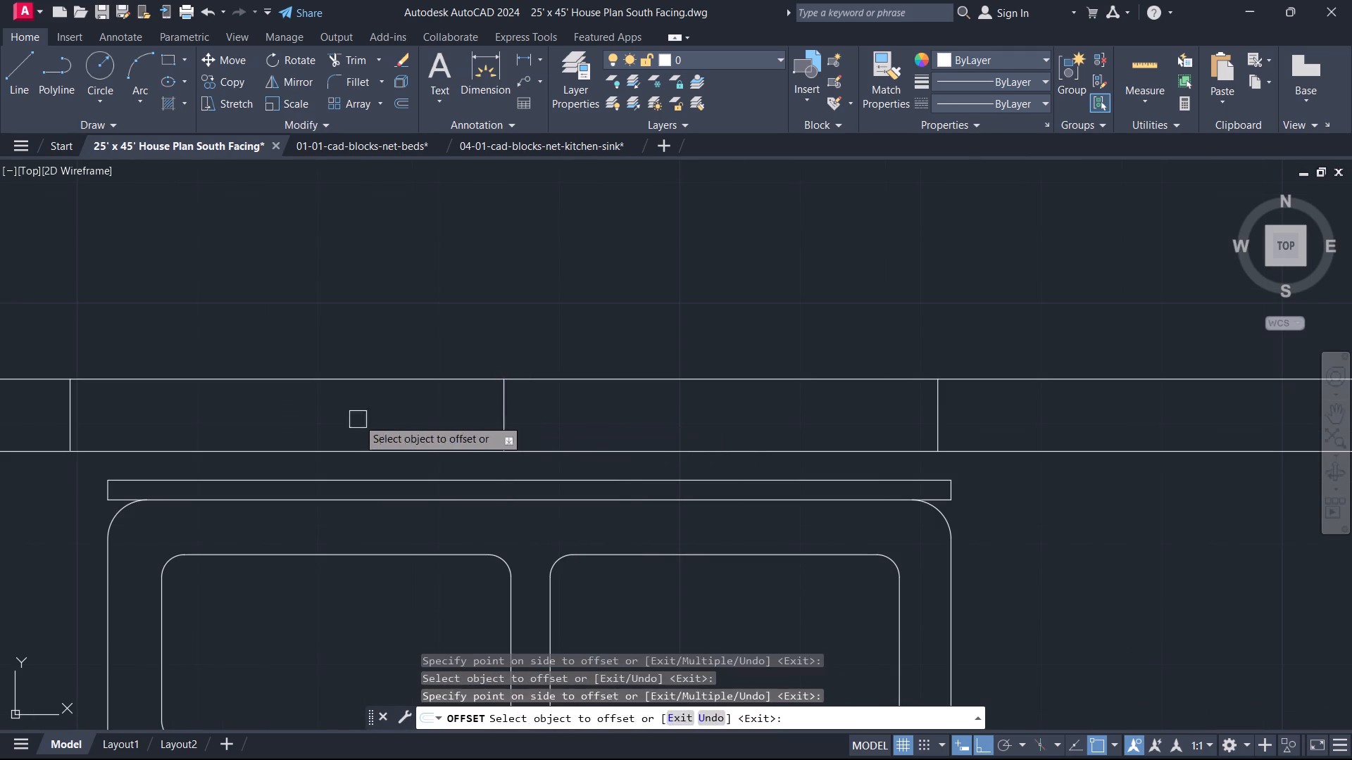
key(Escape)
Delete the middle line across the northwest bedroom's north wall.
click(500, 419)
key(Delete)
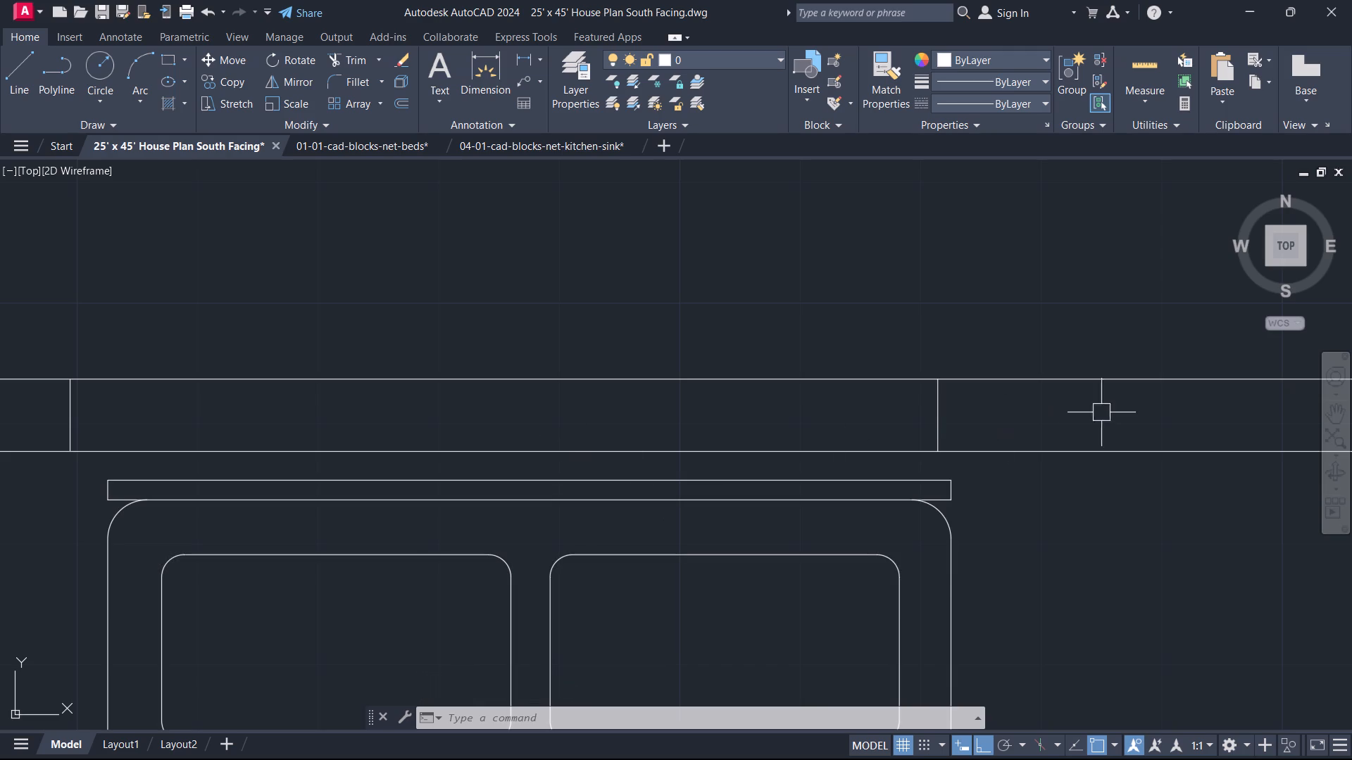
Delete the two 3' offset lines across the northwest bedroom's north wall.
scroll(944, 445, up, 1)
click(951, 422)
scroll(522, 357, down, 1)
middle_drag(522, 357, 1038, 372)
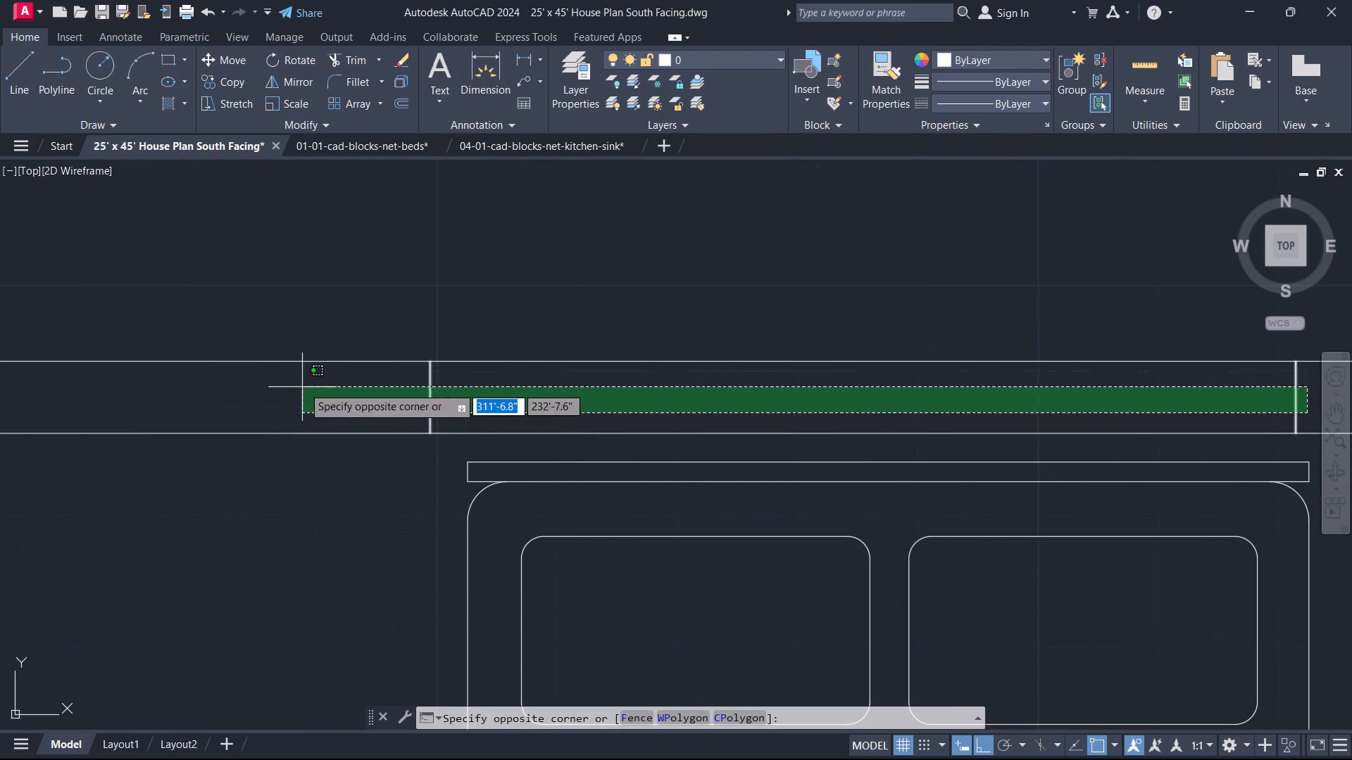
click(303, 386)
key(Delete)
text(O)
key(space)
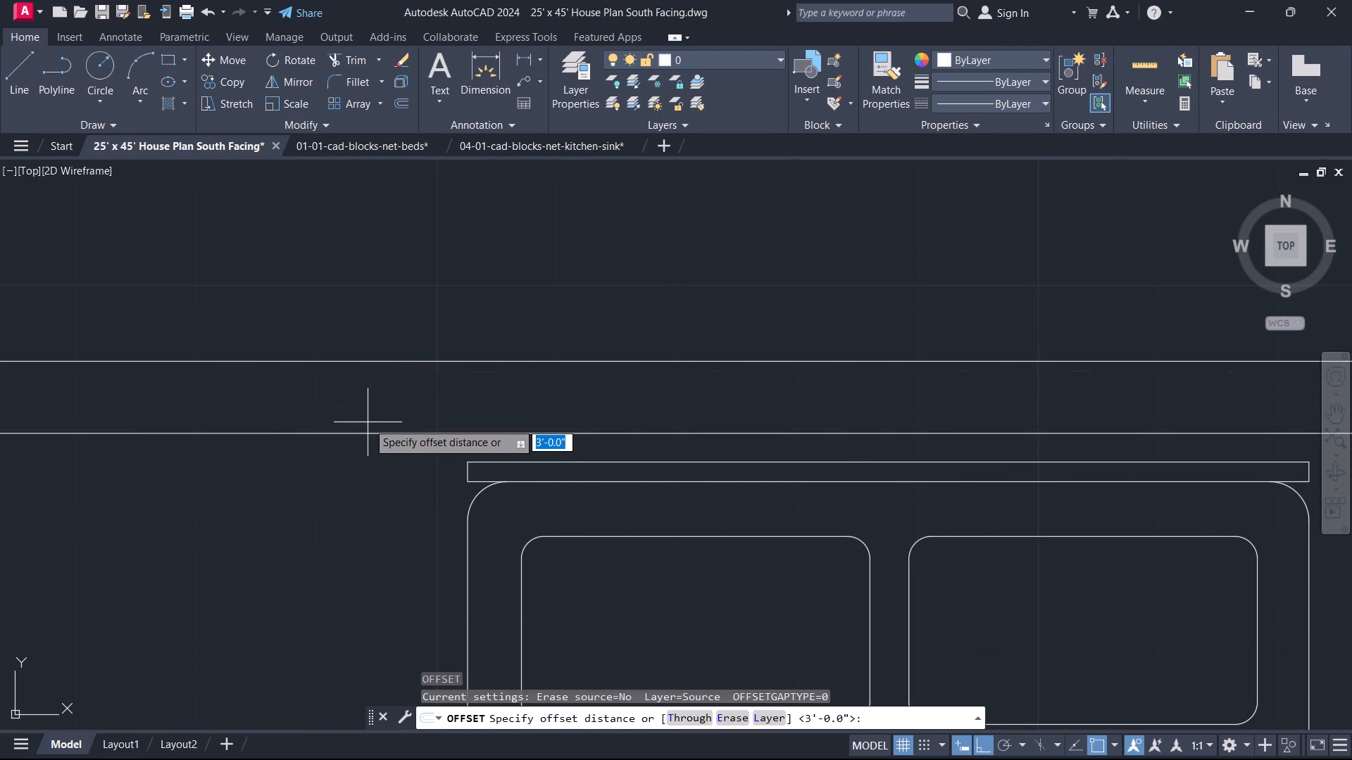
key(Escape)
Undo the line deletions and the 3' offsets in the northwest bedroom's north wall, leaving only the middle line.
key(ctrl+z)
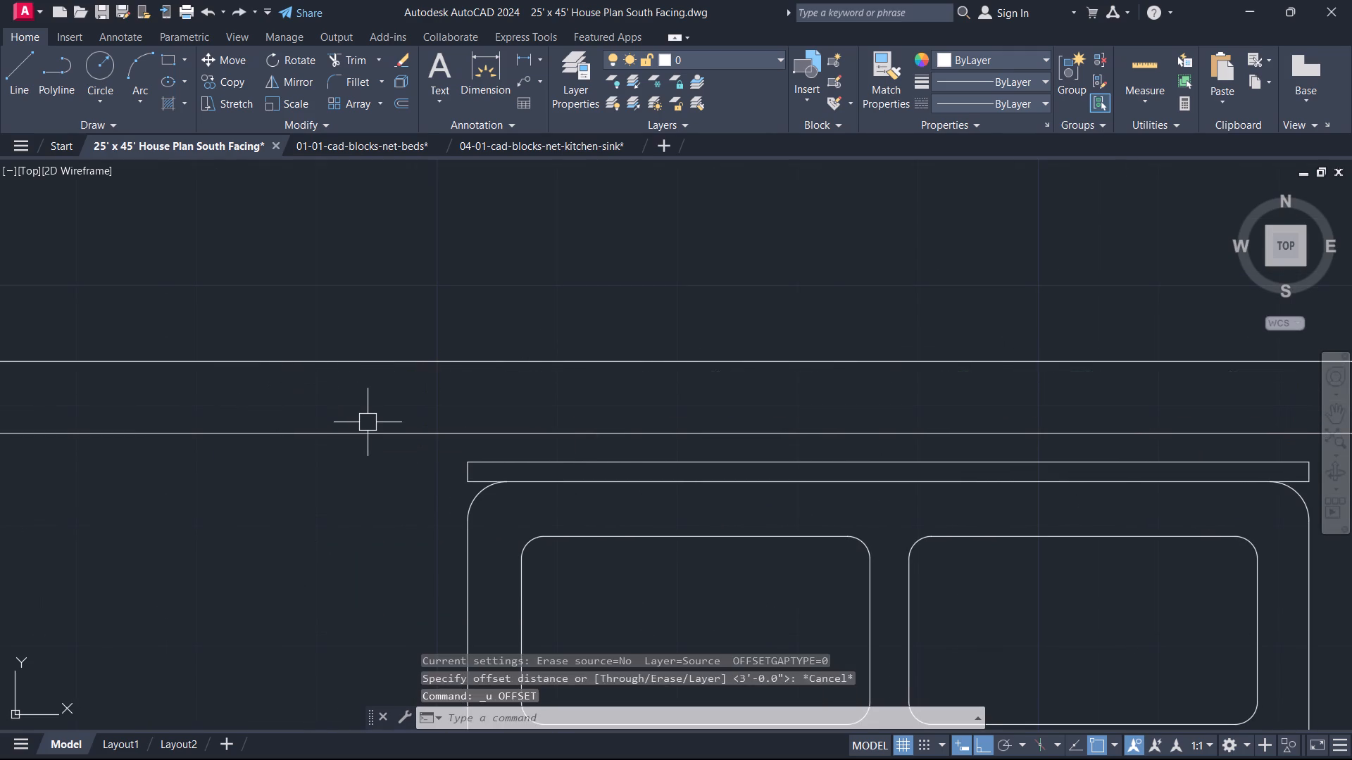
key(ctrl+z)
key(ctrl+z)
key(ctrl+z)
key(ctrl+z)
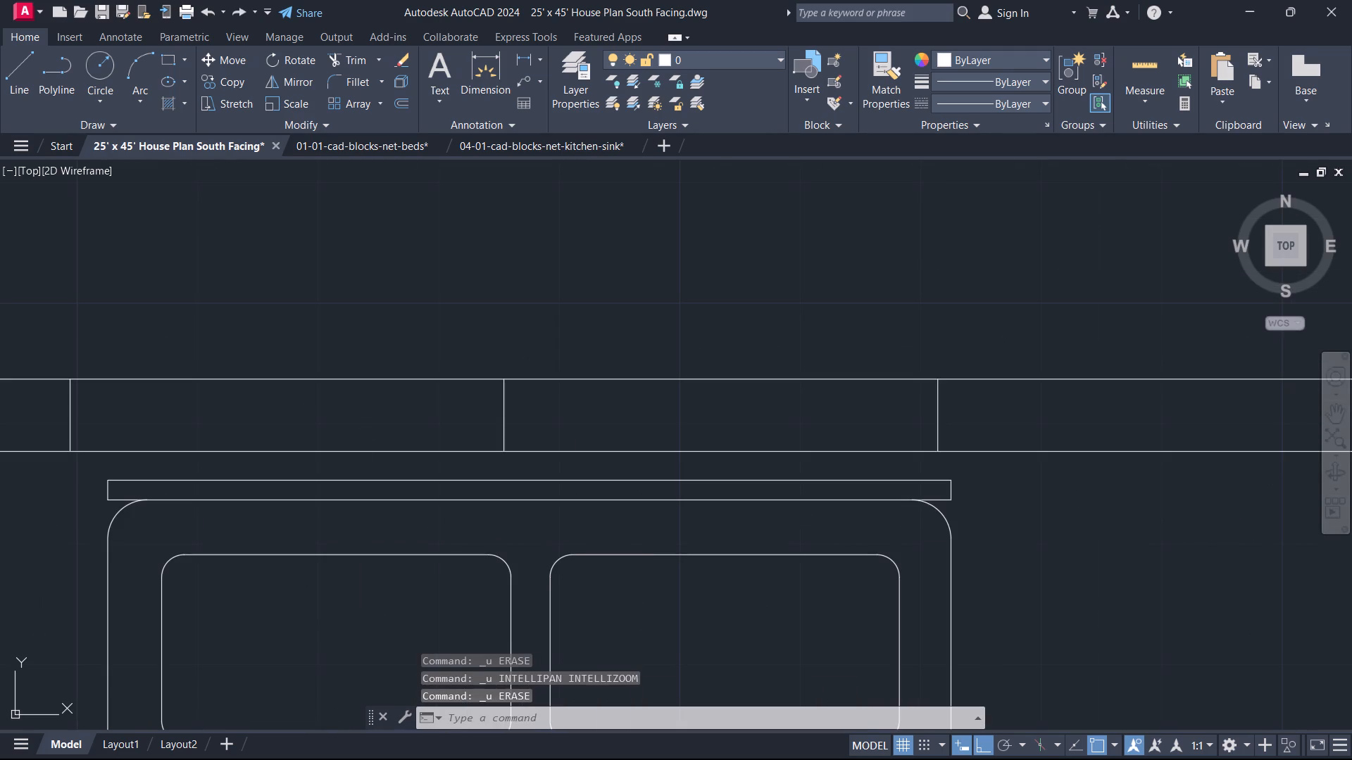
Offset the line across the northwest bedroom's north wall by 2' to both the east and the west.
text(O 2')
key(Return)
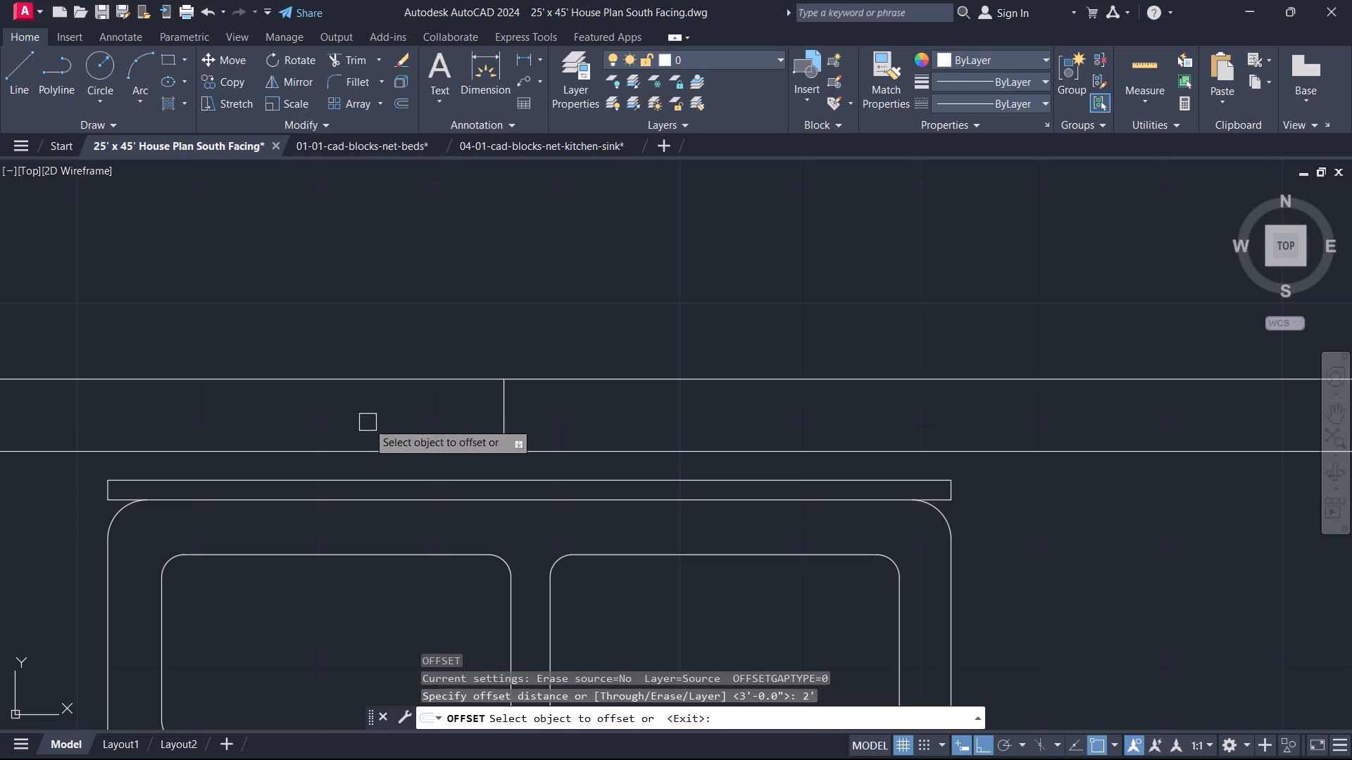
click(505, 419)
click(558, 416)
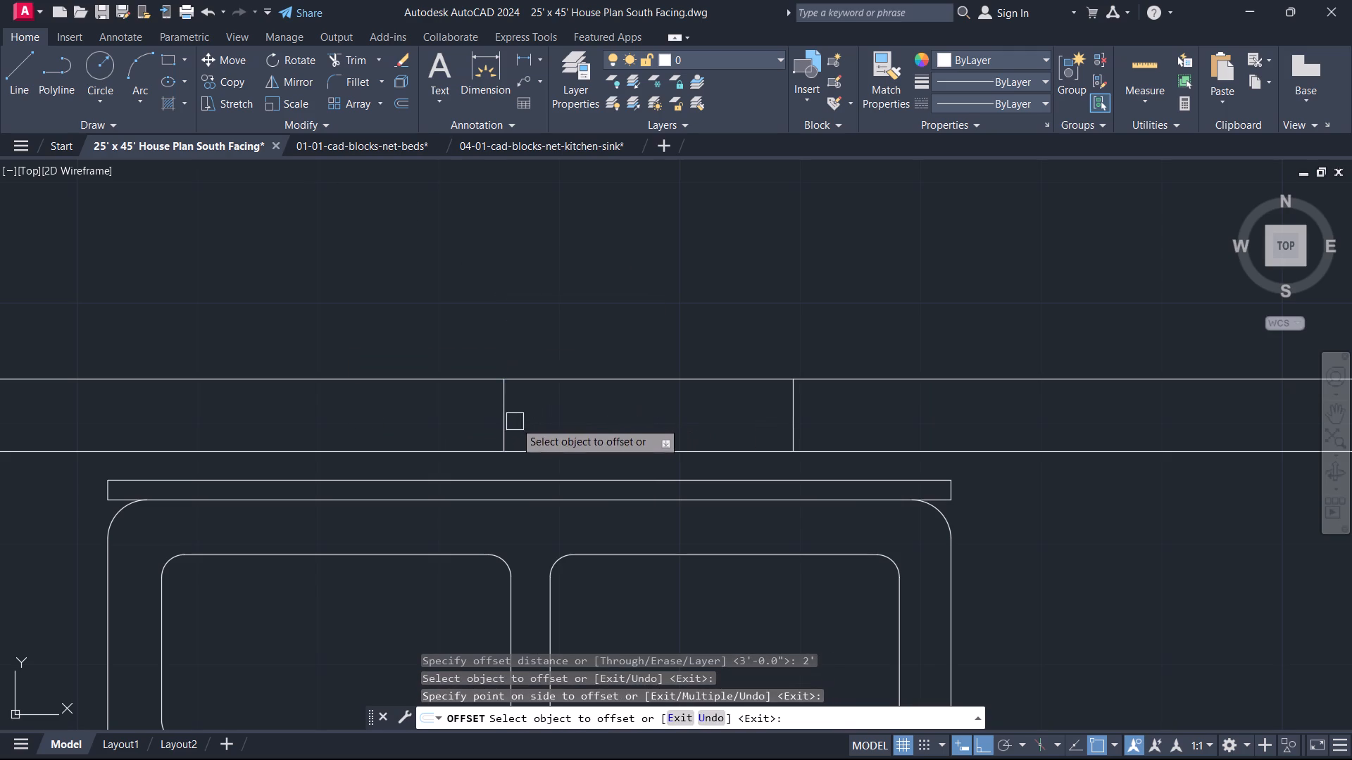
click(505, 414)
click(423, 405)
key(Escape)
Delete the middle line across the northwest bedroom's north wall, between the two 2' offset lines.
scroll(525, 438, down, 1)
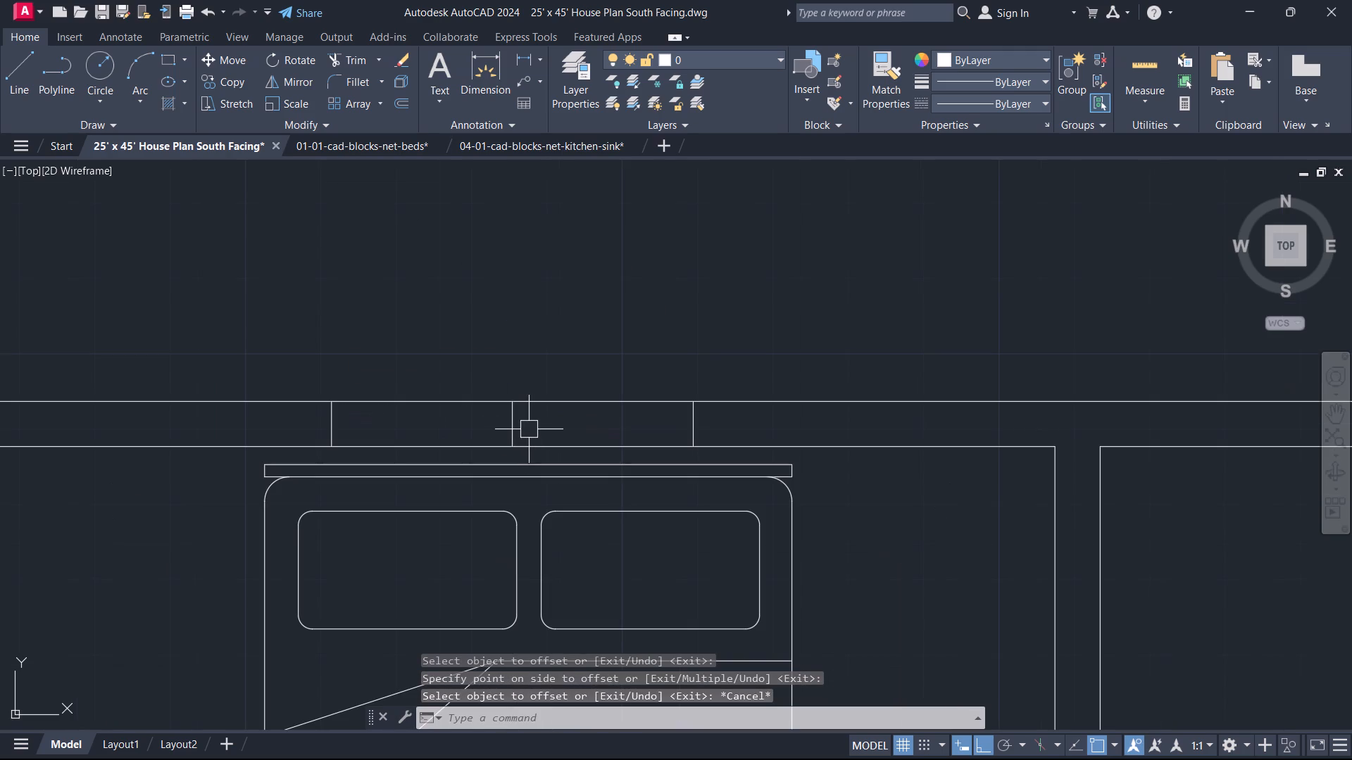
click(529, 429)
click(477, 424)
key(Delete)
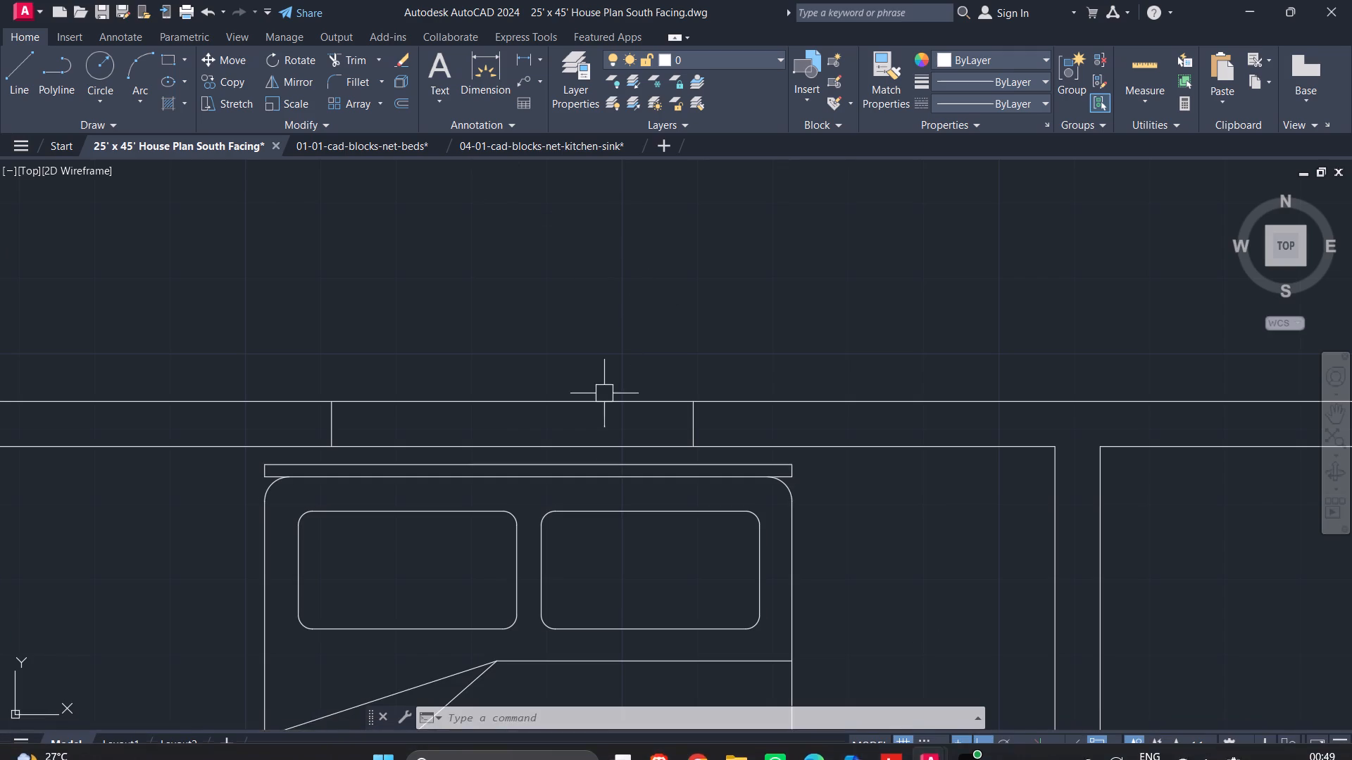
Draw a line along the wall's centre between the midpoints of the two window end lines in the northwest bedroom's north wall.
scroll(561, 465, down, 1)
scroll(556, 462, up, 1)
middle_drag(571, 443, 707, 374)
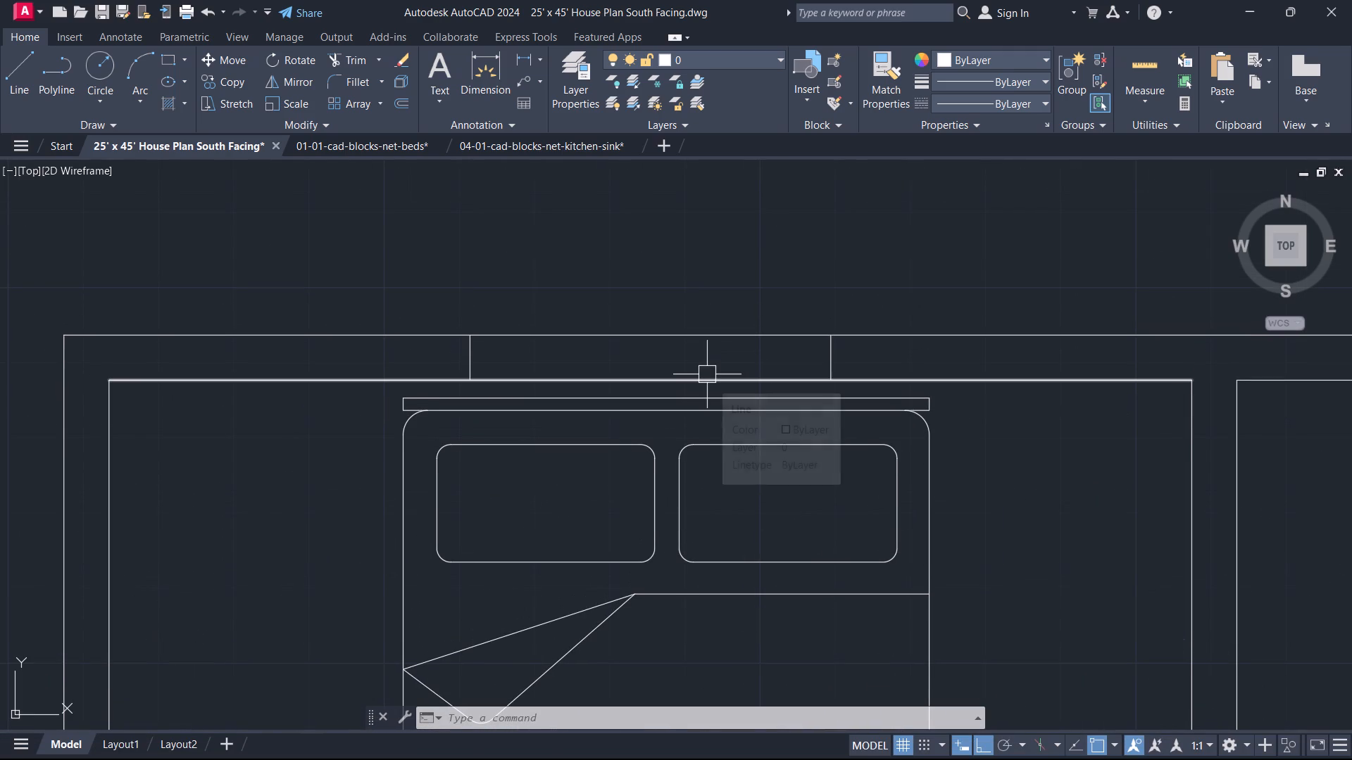
scroll(710, 369, up, 3)
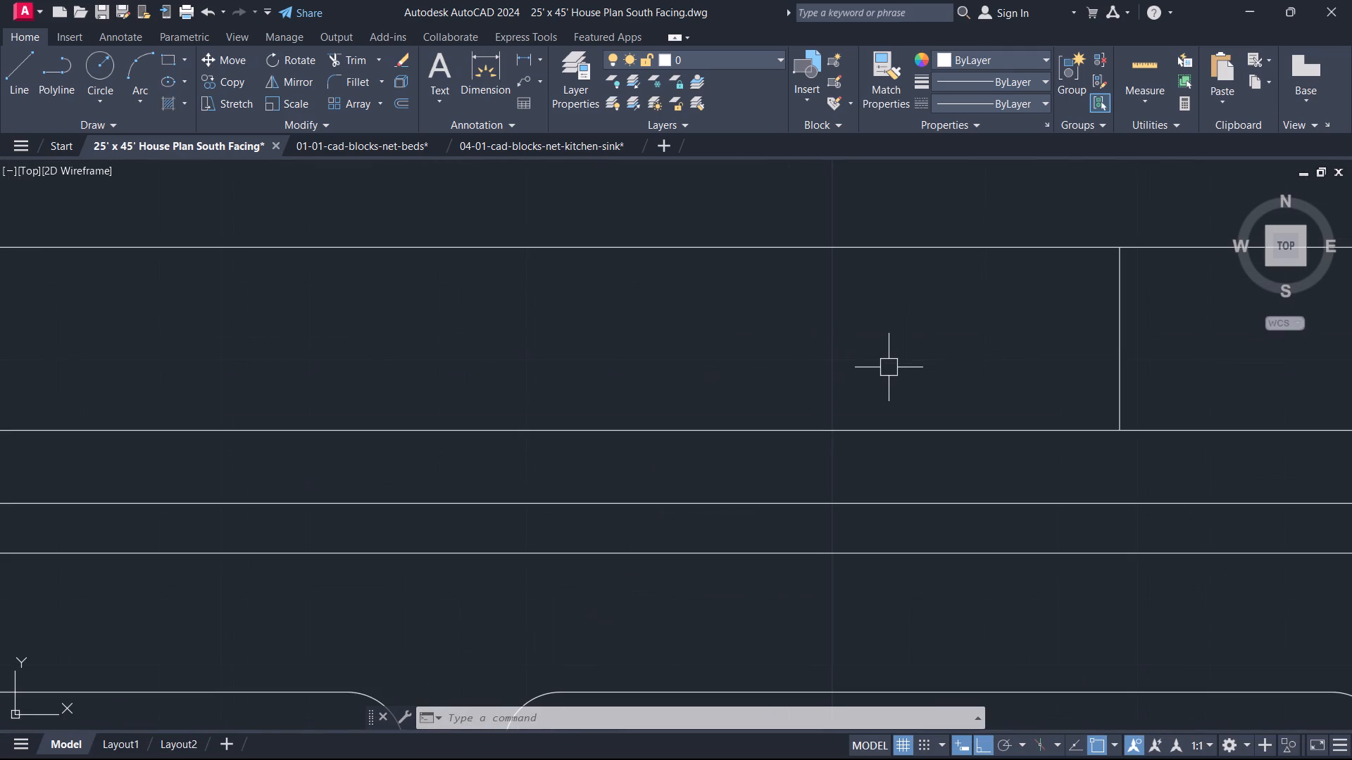
key(semicolon)
key(Escape)
key(l)
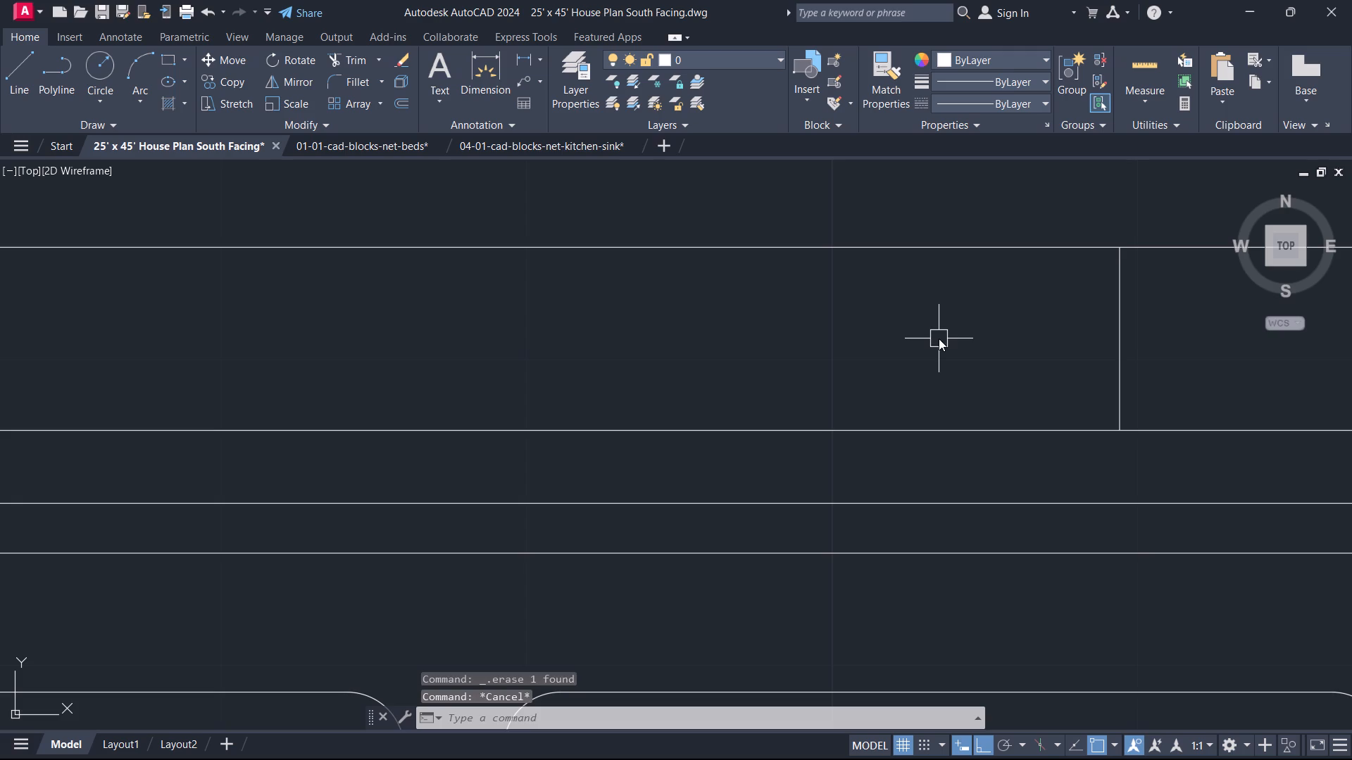
key(space)
click(1122, 340)
scroll(602, 353, down, 1)
middle_drag(601, 353, 1351, 376)
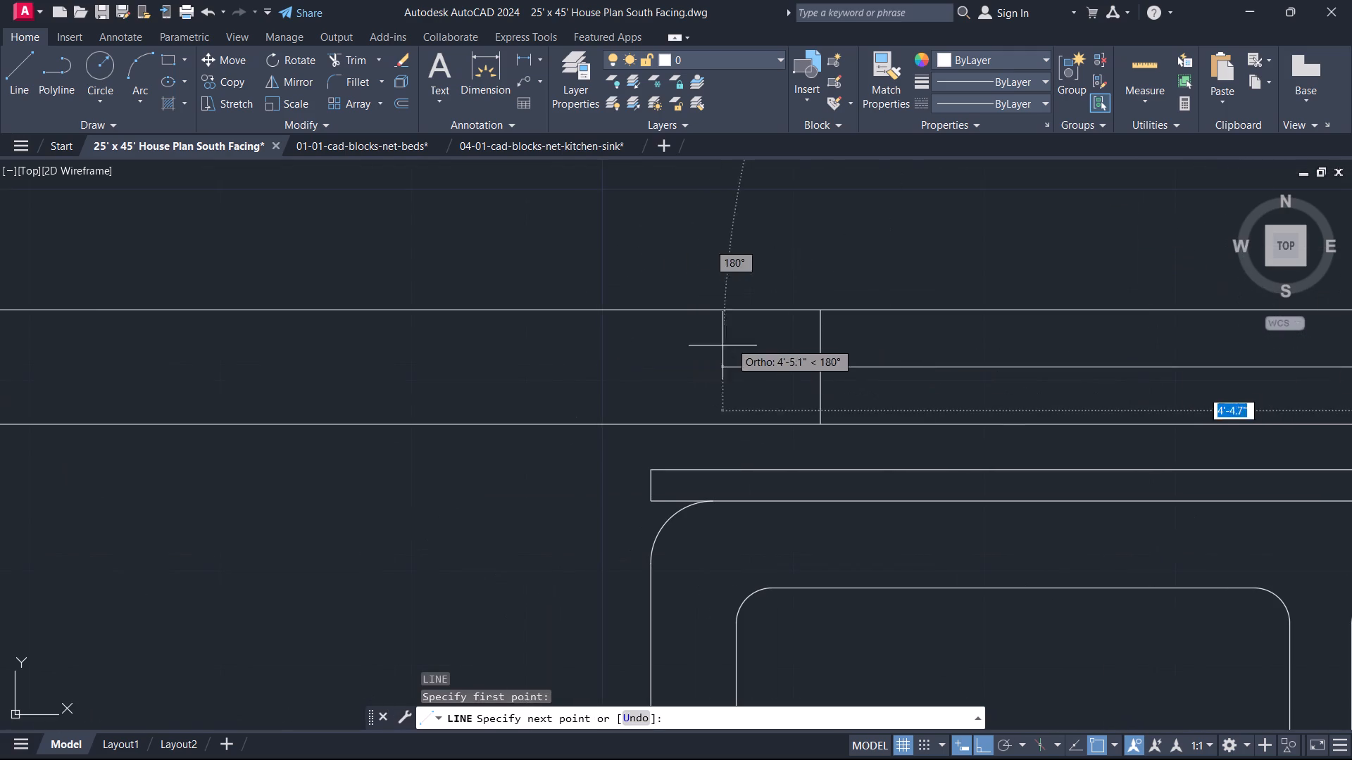
click(821, 370)
key(Escape)
Offset the northwest bedroom window's centre line by 1" to both the north and the south.
scroll(832, 369, down, 2)
middle_drag(832, 369, 527, 279)
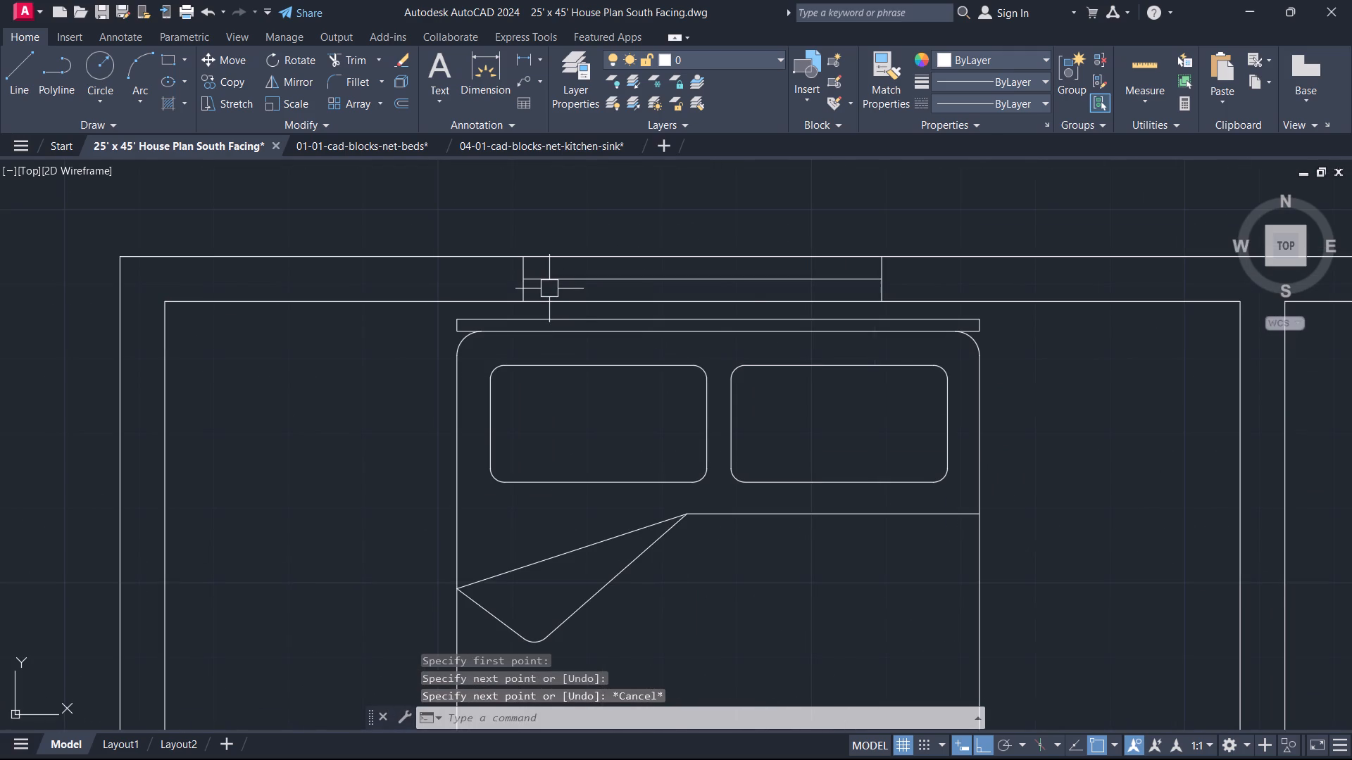
text(O 1)
key(Return)
scroll(551, 289, up, 1)
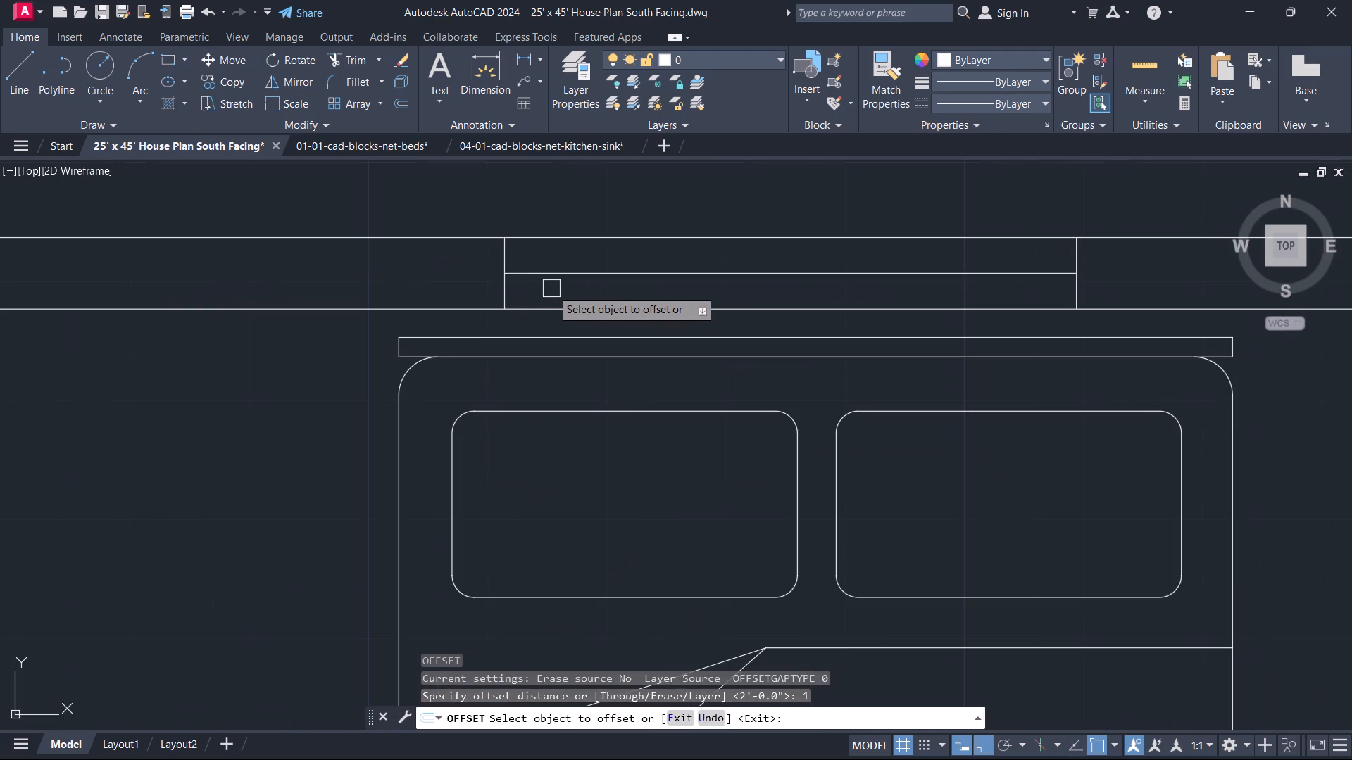
click(582, 275)
click(591, 253)
scroll(602, 296, up, 2)
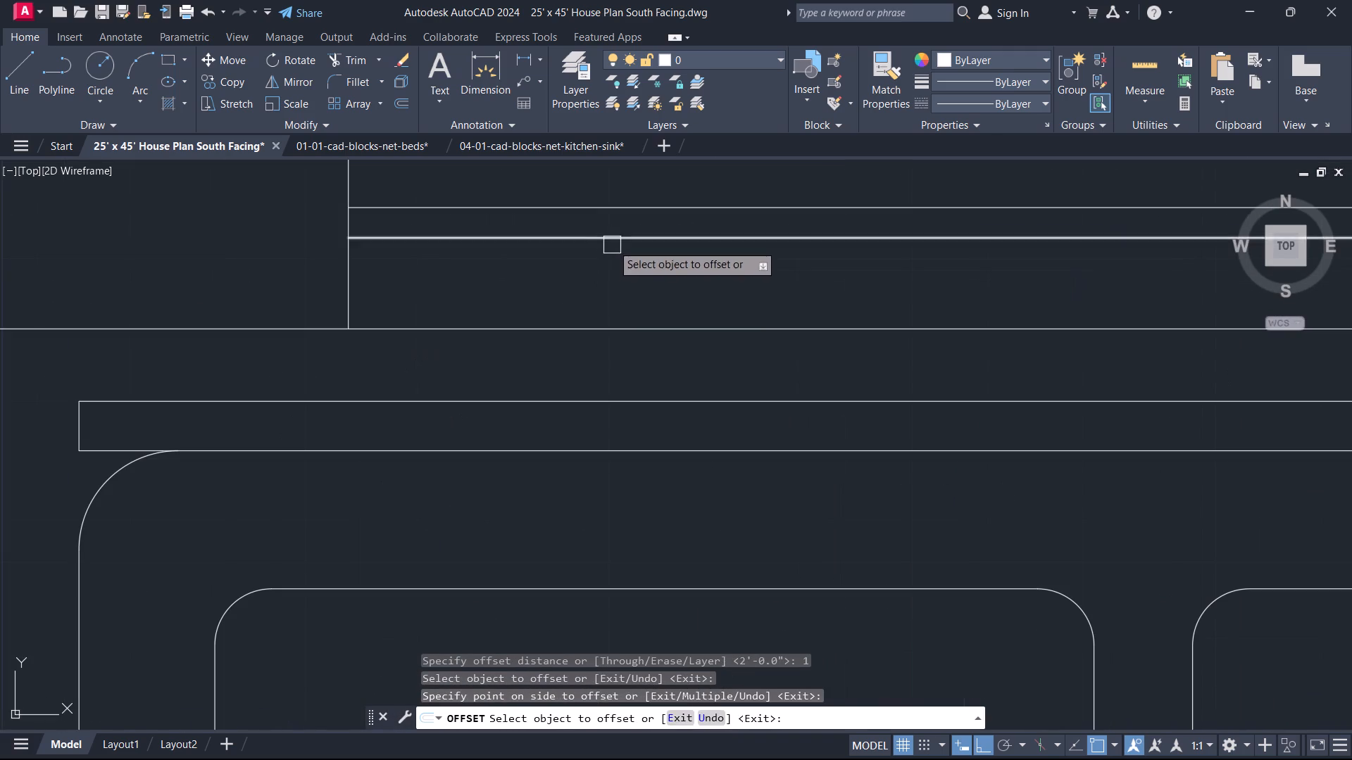
drag(613, 243, 613, 249)
click(615, 291)
key(Escape)
Draw a short line across the northeast bedroom's north wall at the midpoint of its inner face.
scroll(629, 288, down, 1)
middle_drag(629, 288, 99, 337)
scroll(99, 337, down, 7)
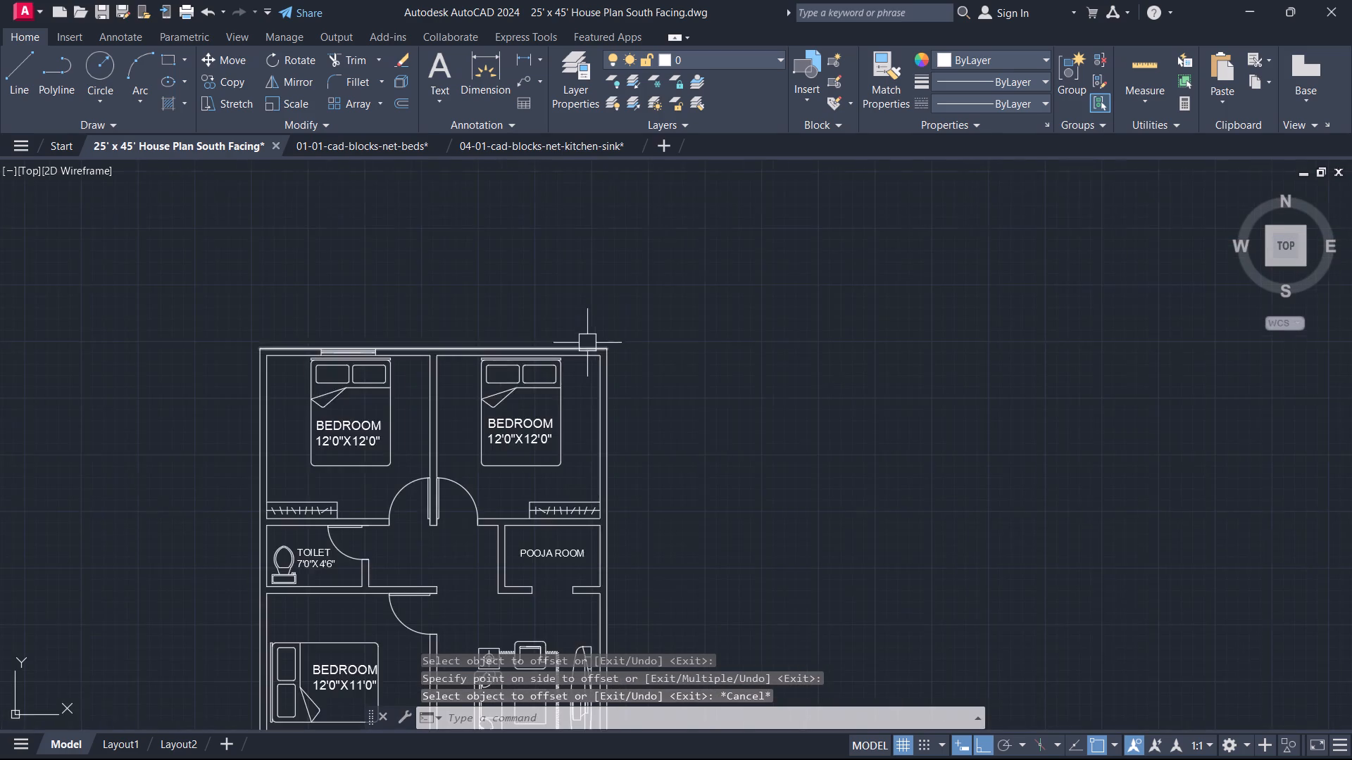
scroll(589, 350, up, 4)
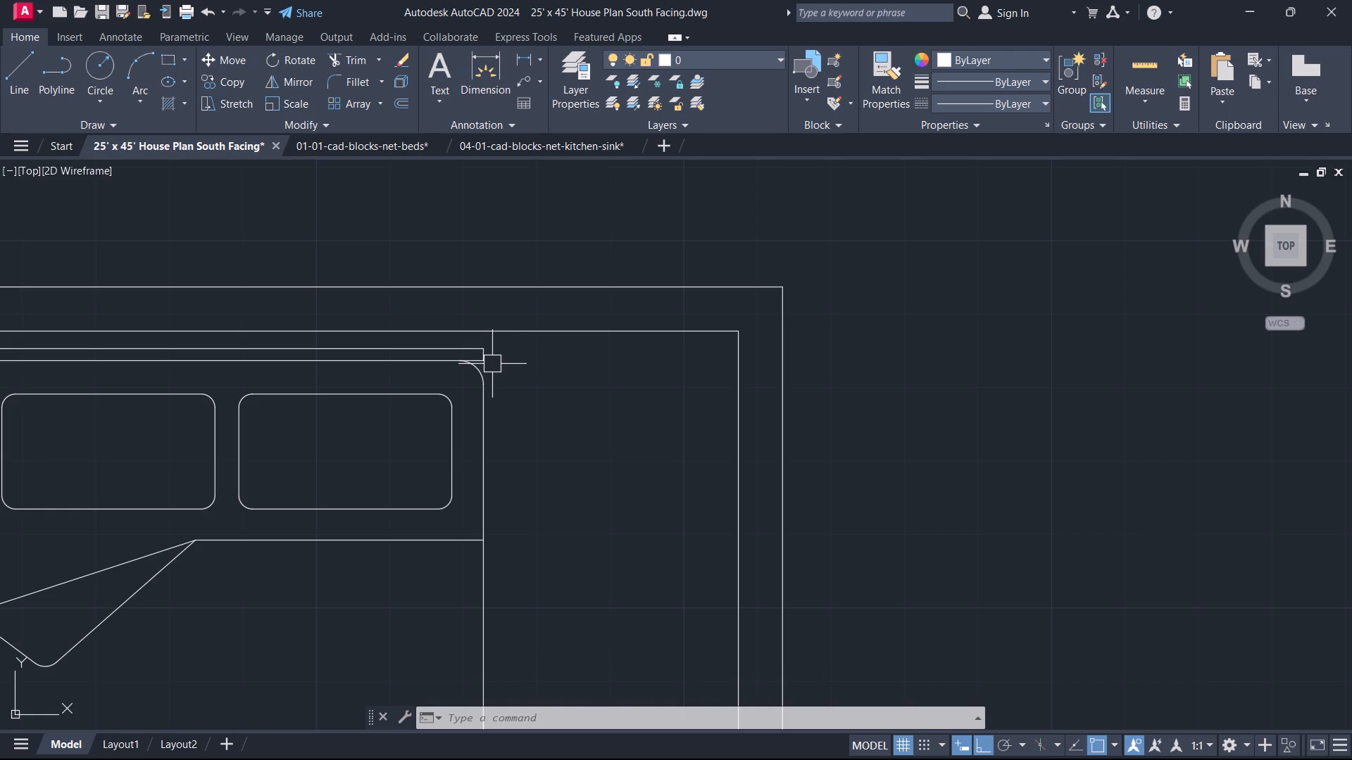
text(L)
key(space)
scroll(415, 357, down, 3)
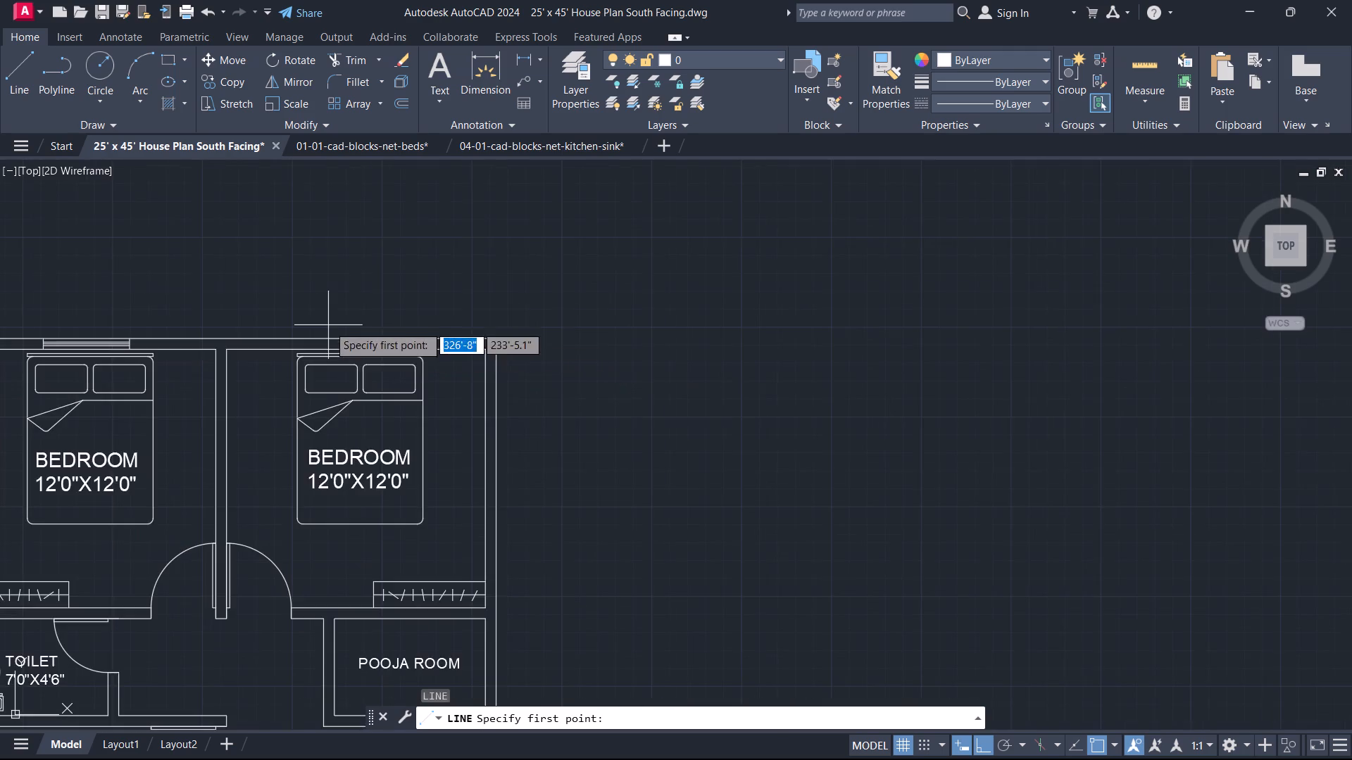
scroll(328, 344, up, 3)
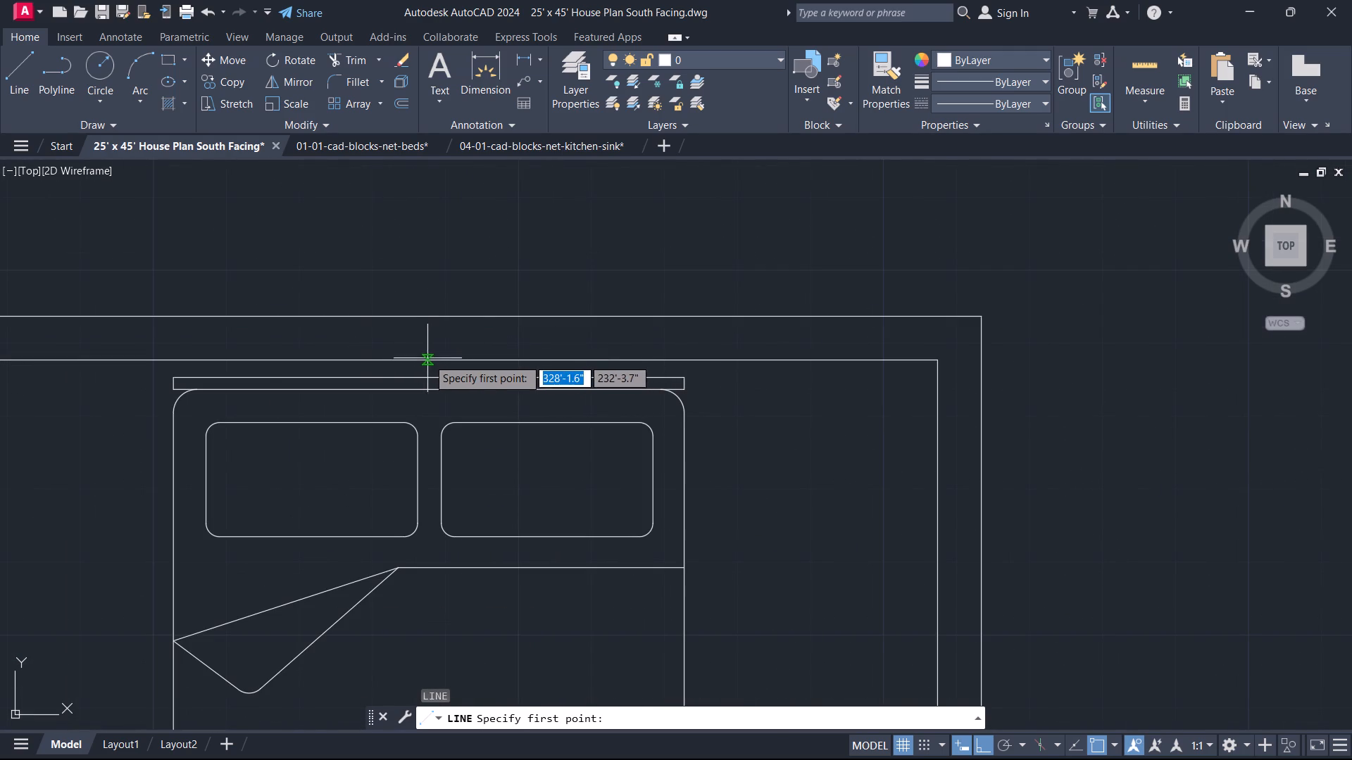
scroll(418, 356, down, 1)
click(417, 356)
click(416, 329)
key(Escape)
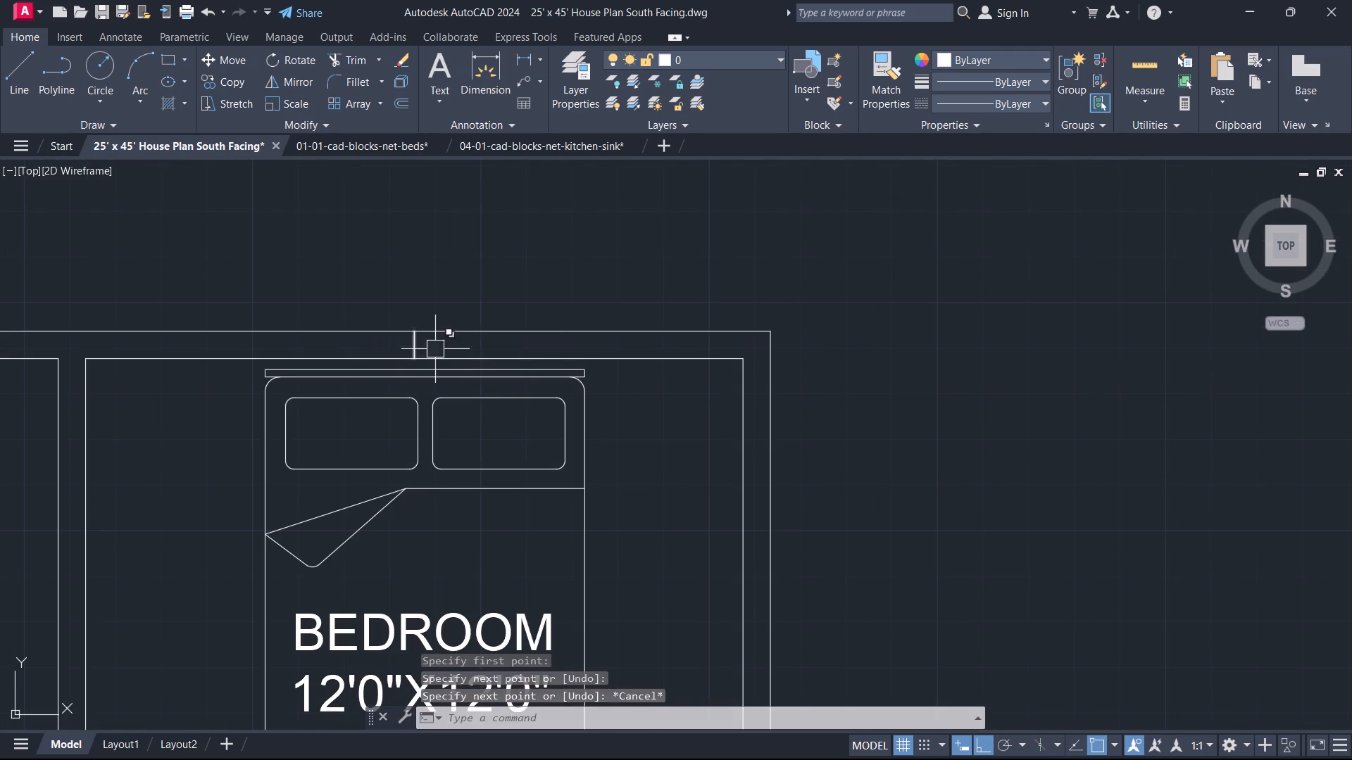
Draw a short line across the living hall's east wall, level with the centre of the TV unit.
scroll(456, 373, down, 2)
middle_drag(456, 373, 453, 253)
middle_click(453, 253)
middle_drag(554, 490, 513, 274)
middle_drag(532, 502, 529, 353)
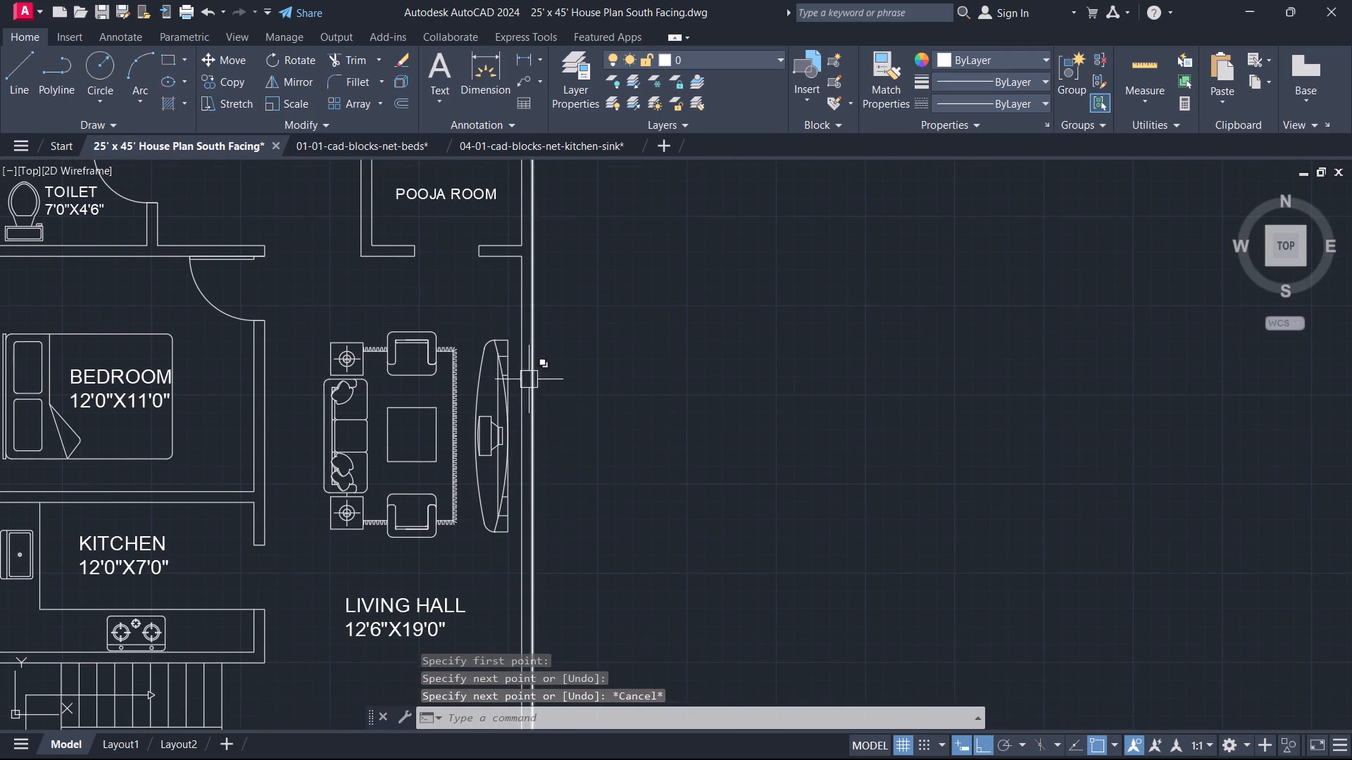
key(space)
click(525, 436)
click(534, 435)
key(Escape)
Draw a short line across the west wall of the 12'0"X11'0" bedroom at the midpoint of its inner face.
scroll(498, 480, down, 2)
middle_drag(496, 480, 496, 480)
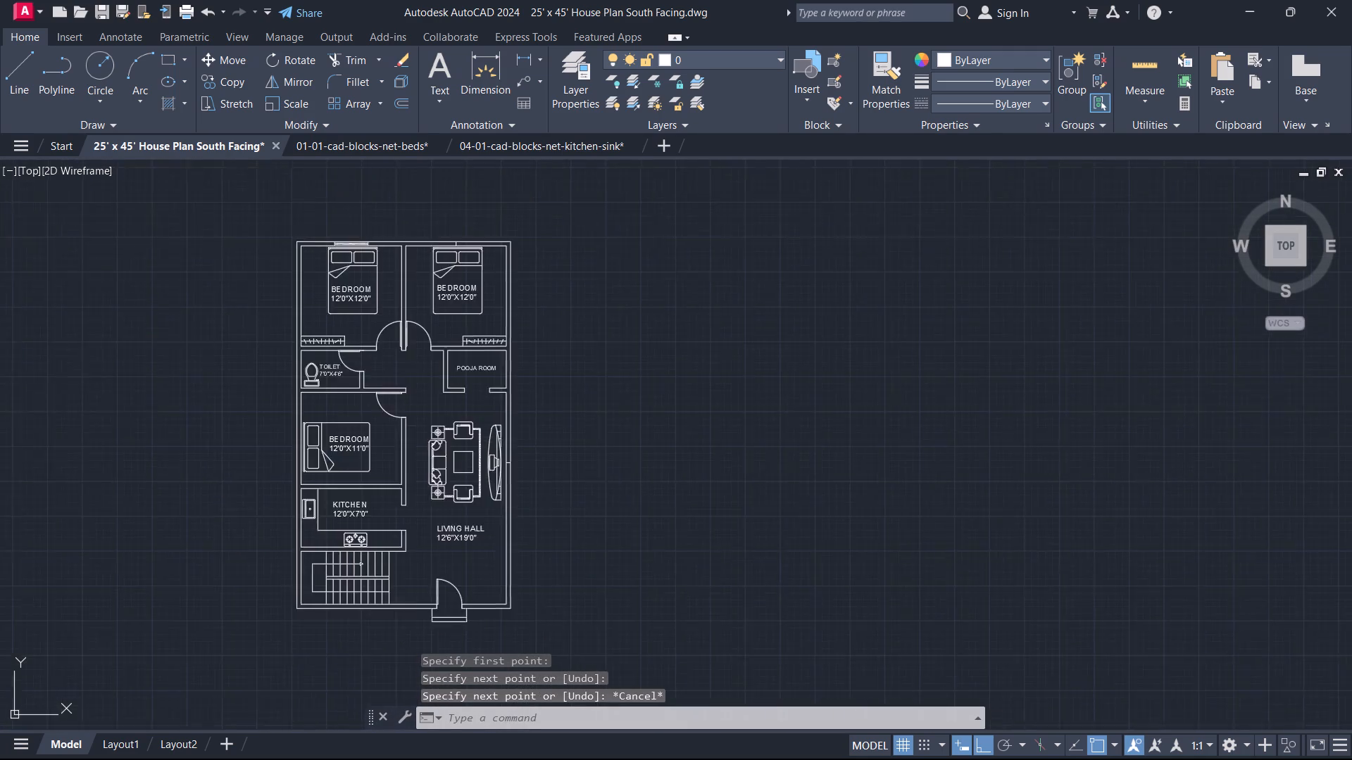
middle_drag(496, 480, 558, 372)
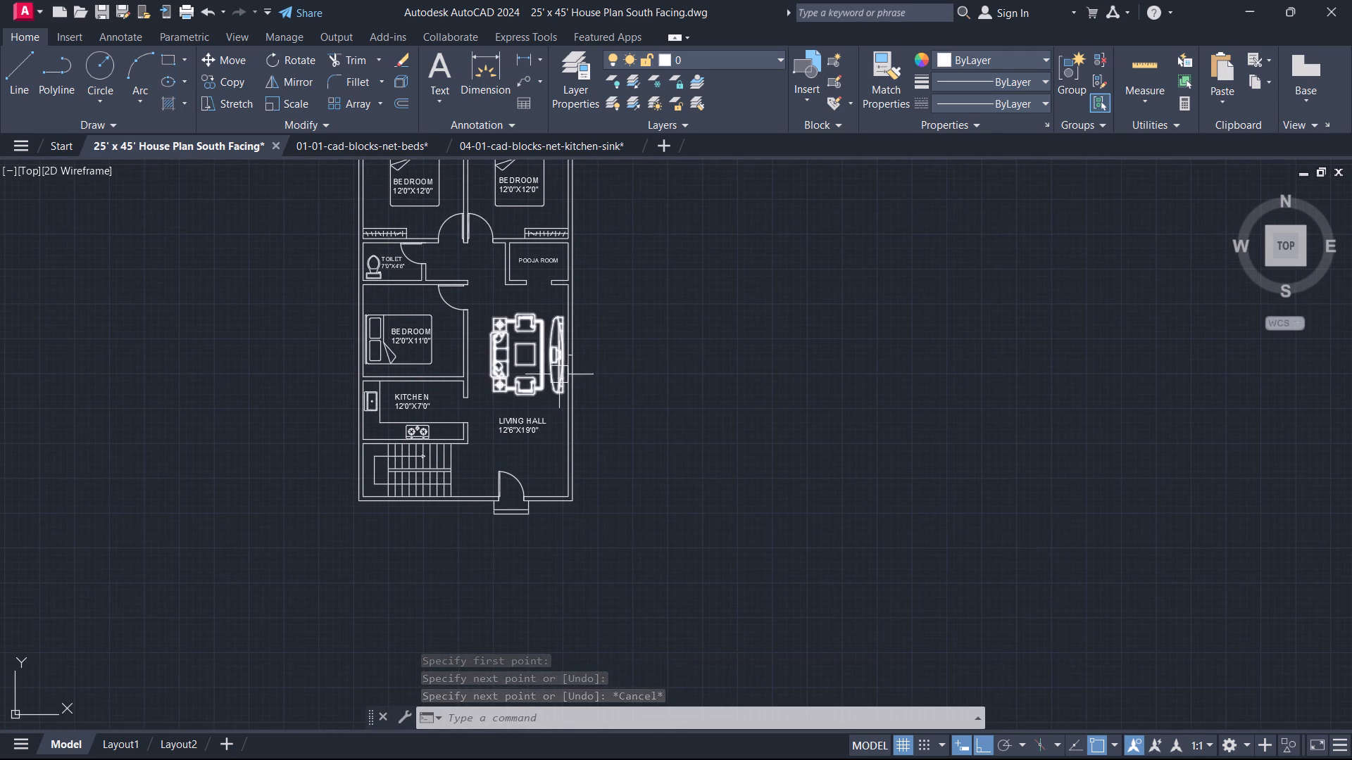
scroll(511, 387, up, 2)
middle_drag(155, 319, 470, 430)
key(space)
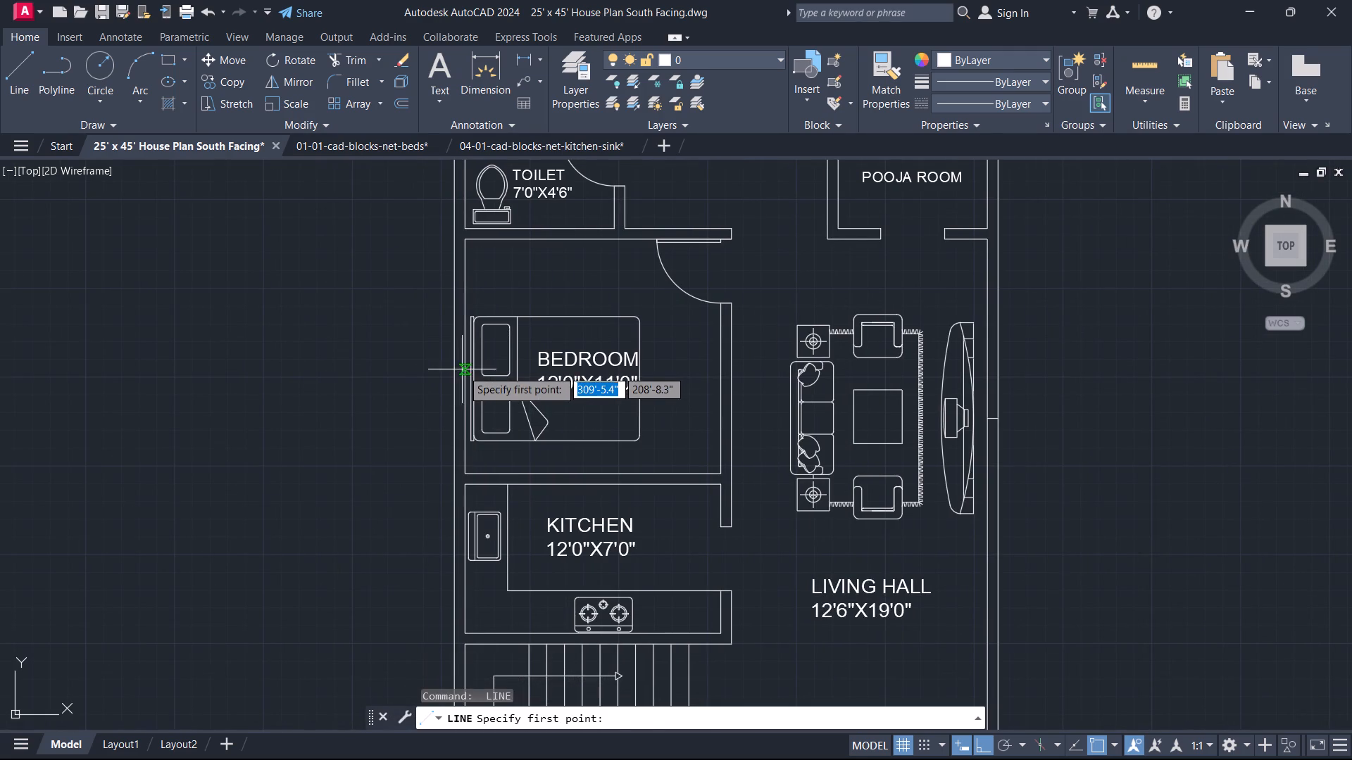
click(465, 351)
click(458, 350)
key(Escape)
Move the bed in the 12'0"X11'0" bedroom north so it is centred on the line across the west wall.
drag(548, 417, 534, 403)
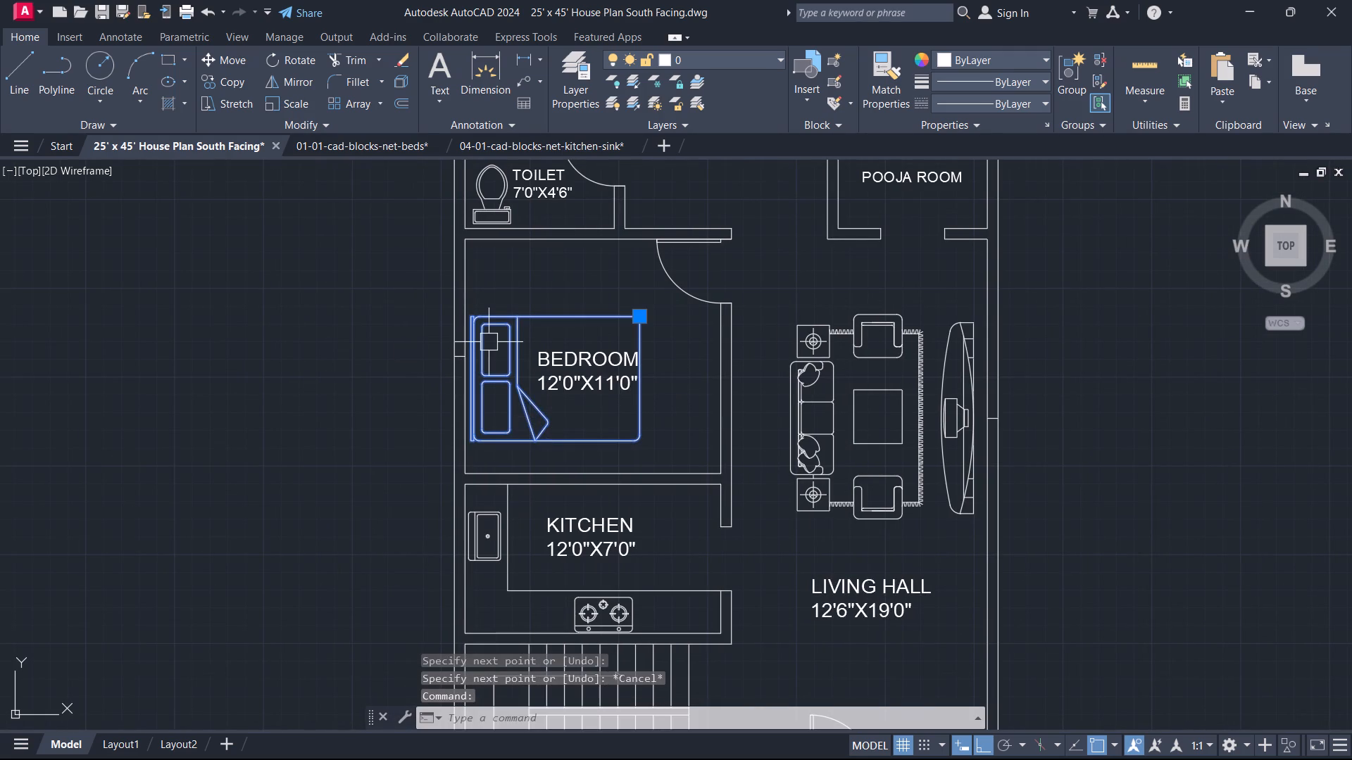
text(M)
key(space)
click(489, 342)
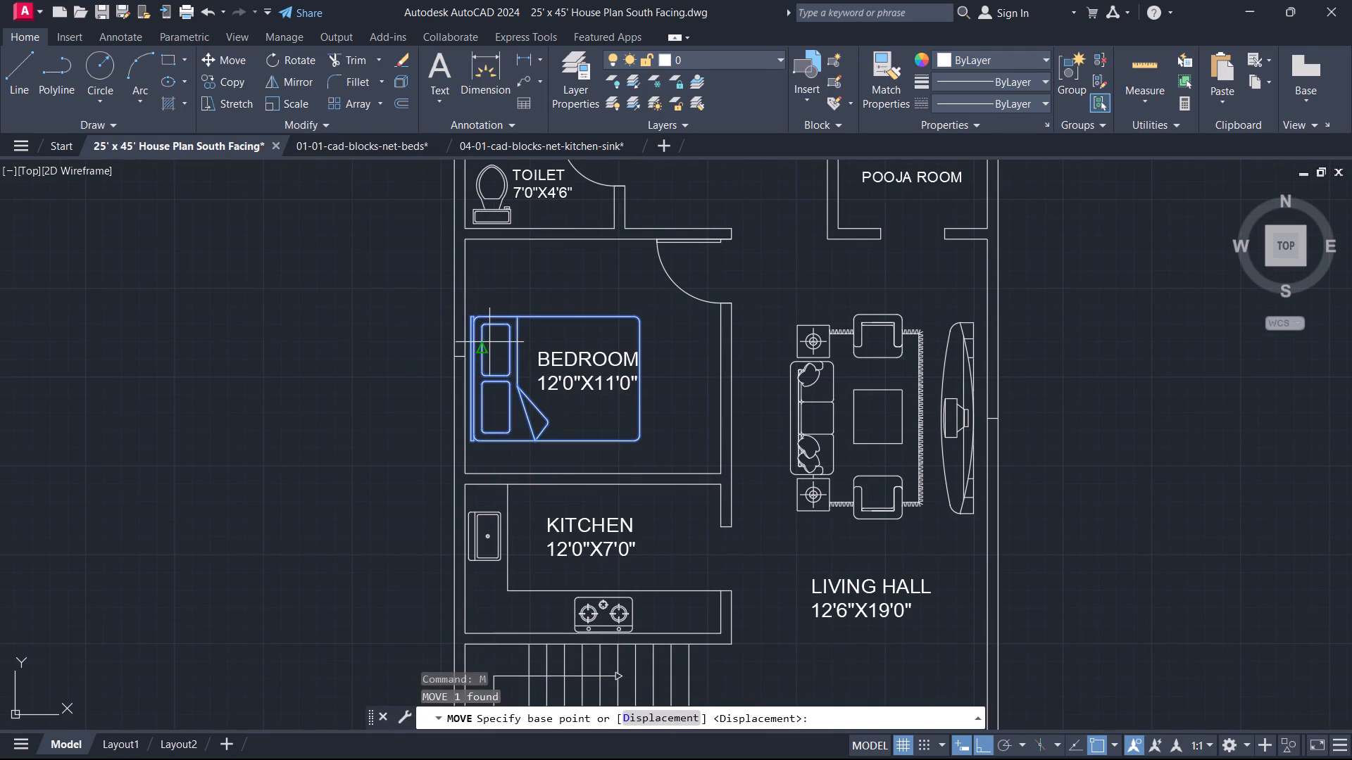
click(478, 325)
key(Escape)
Draw a short line across the kitchen's west wall at the midpoint of its inner face, near the sink.
scroll(507, 407, down, 1)
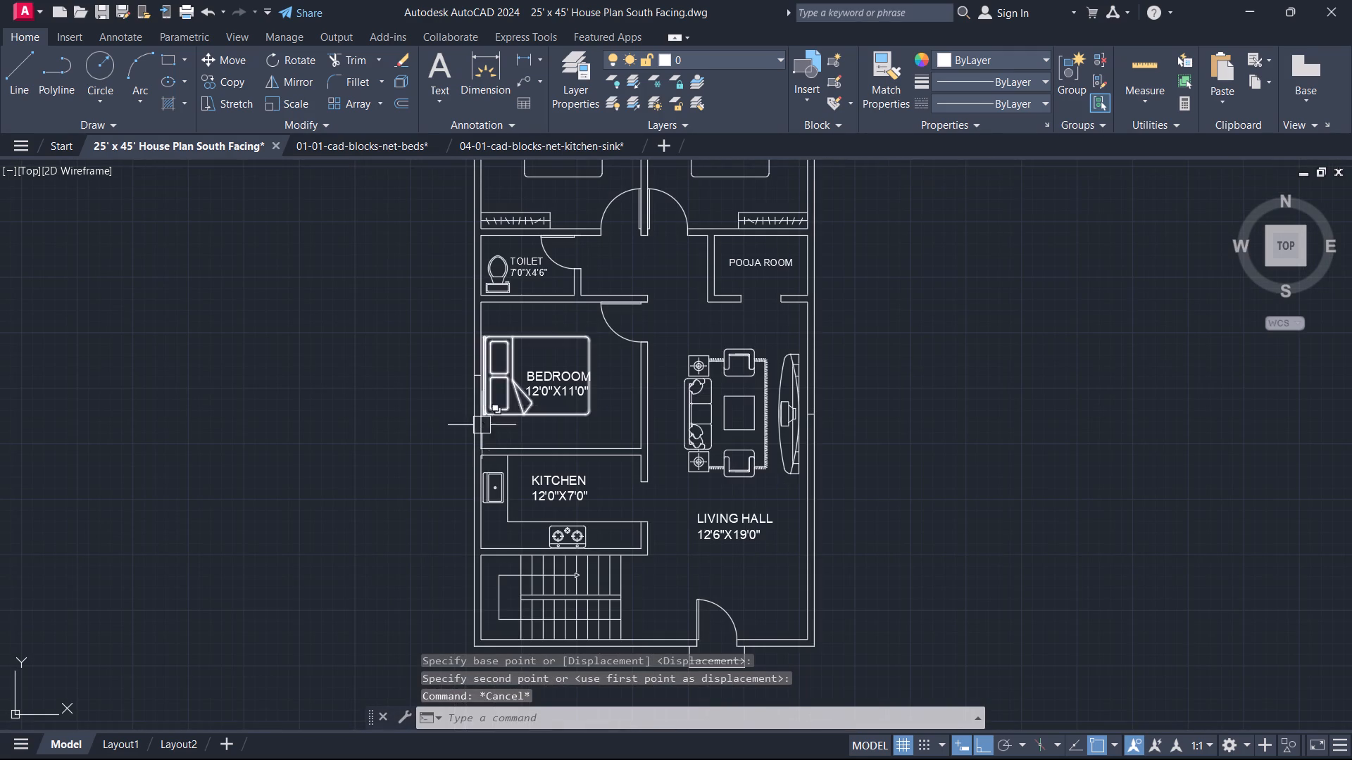
middle_drag(545, 542, 577, 439)
scroll(553, 425, up, 2)
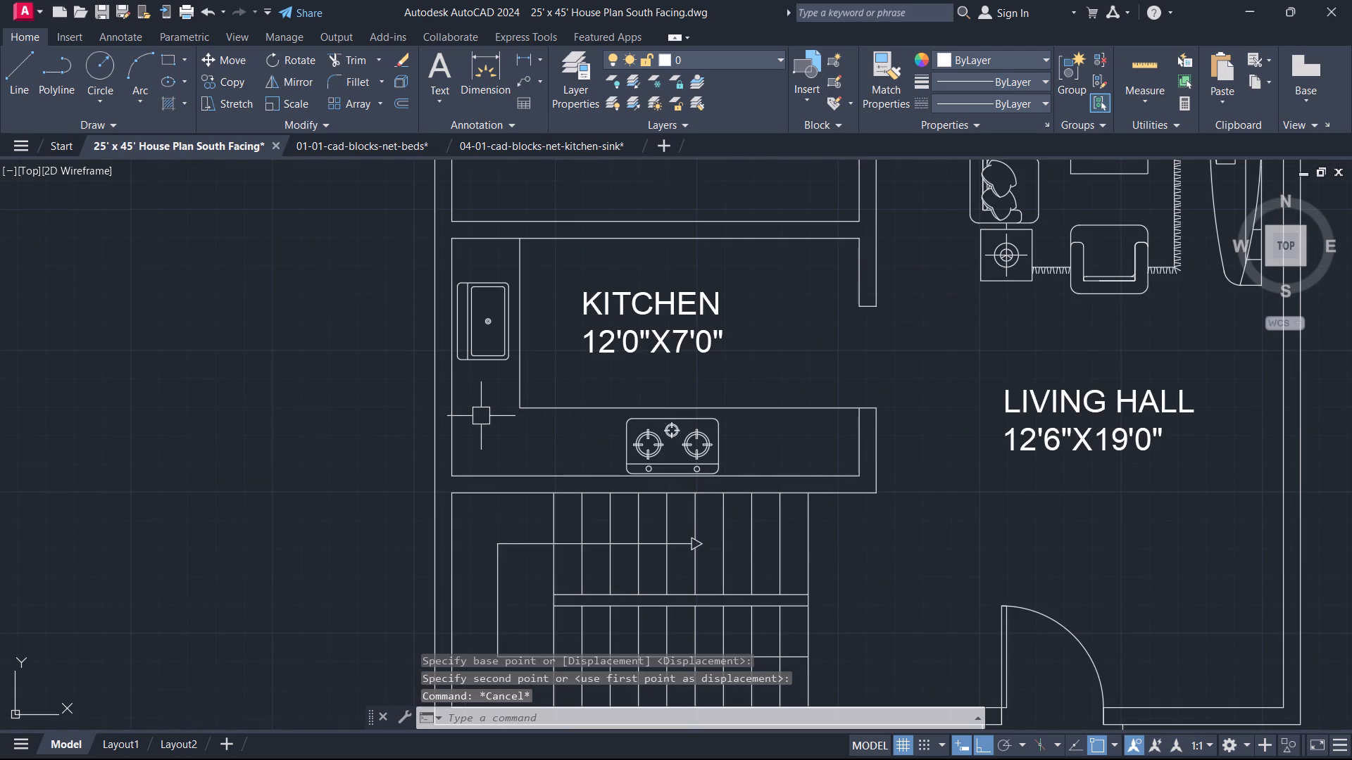
text(L)
key(space)
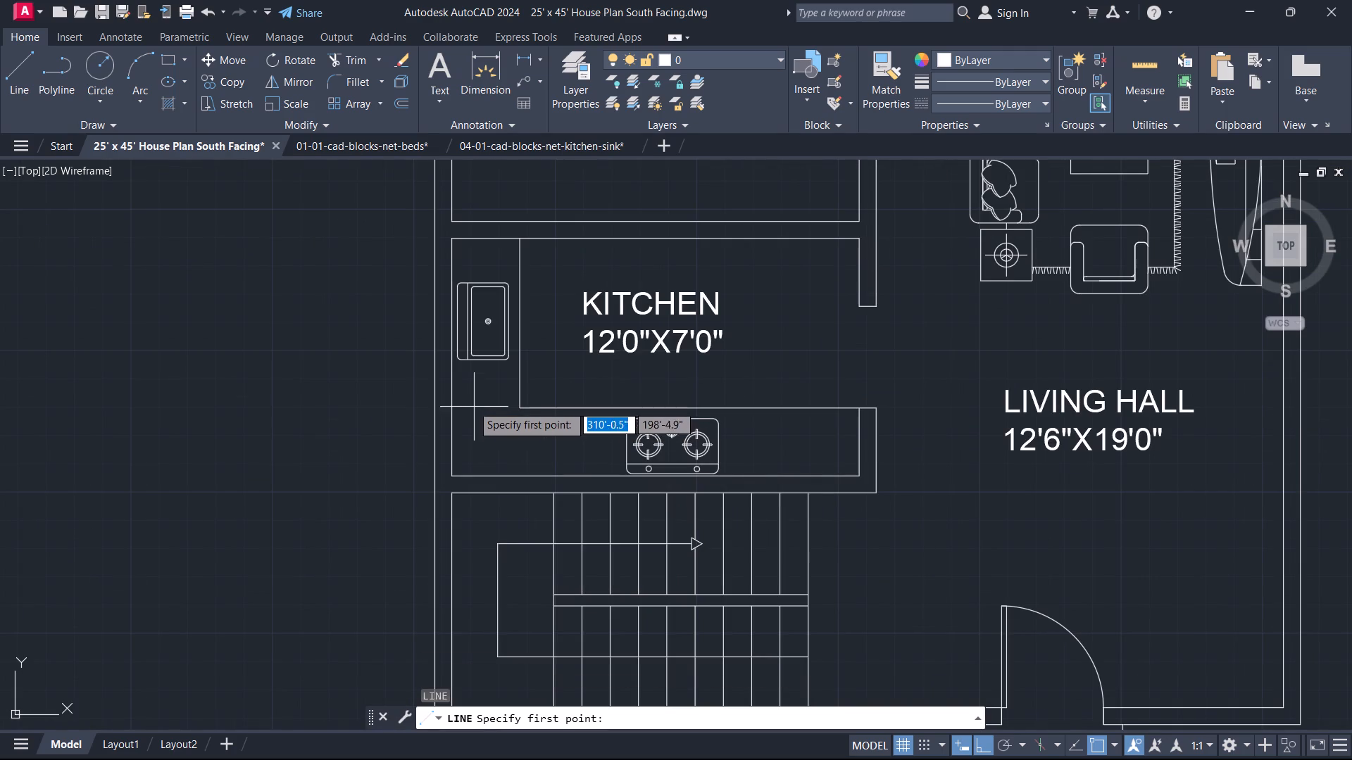
click(451, 365)
click(430, 355)
key(Escape)
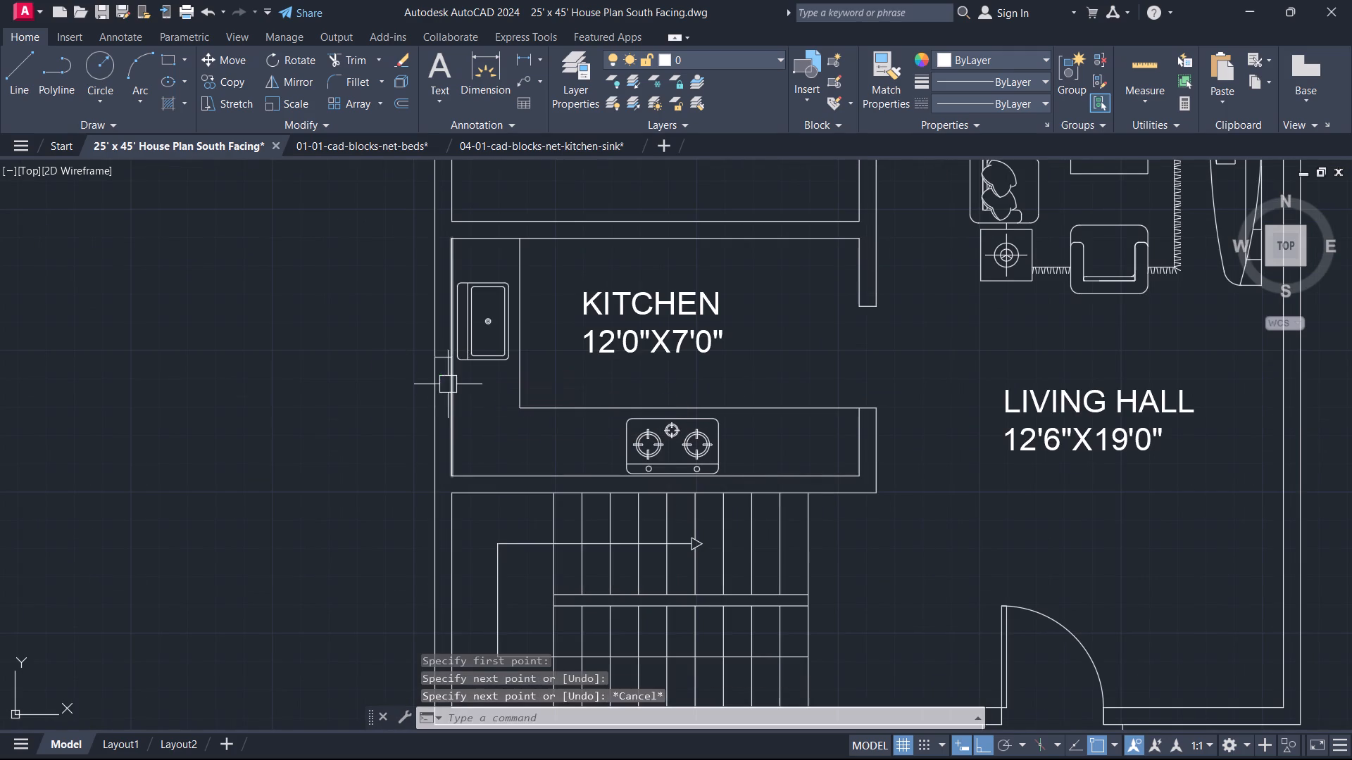
Draw a short line across the living hall's south wall, midway between the entrance door and the southeast inner corner.
scroll(470, 386, down, 2)
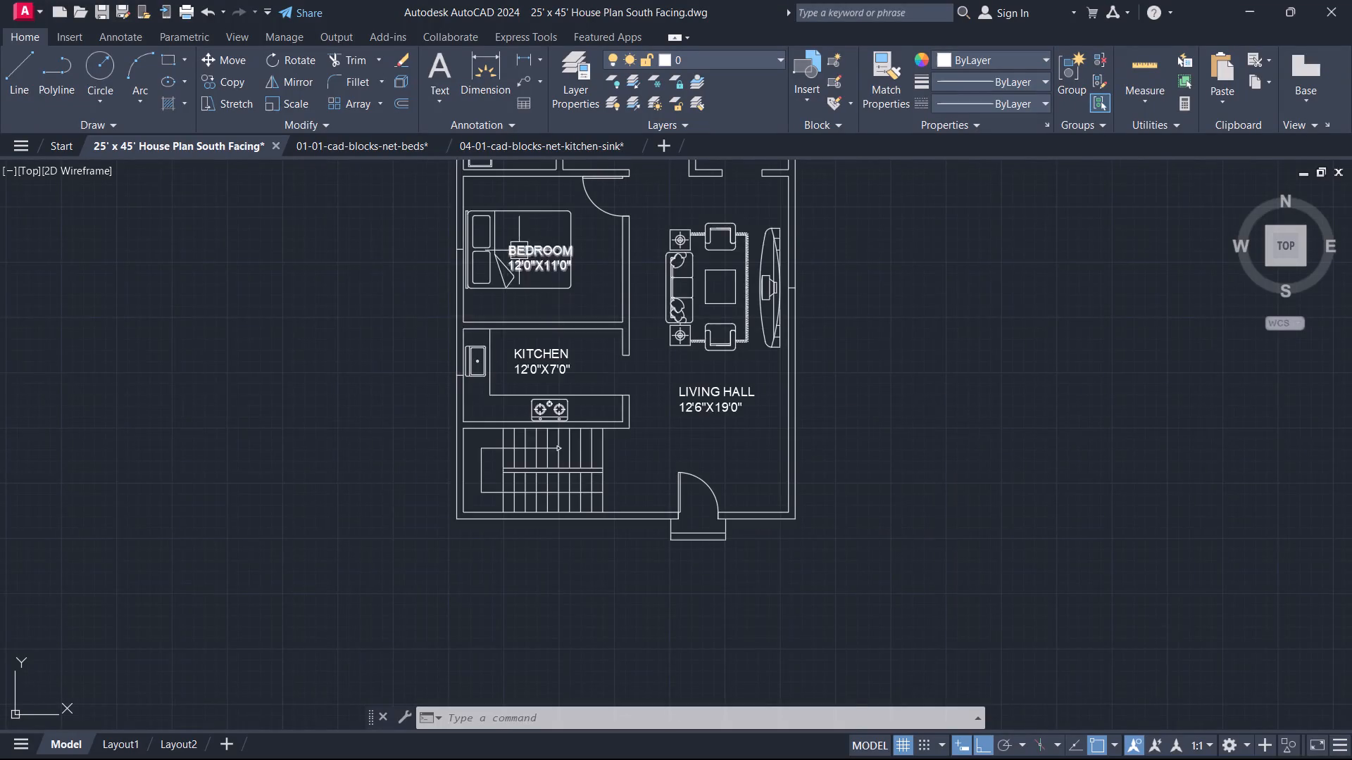
scroll(503, 242, up, 1)
scroll(411, 267, up, 1)
scroll(422, 267, down, 3)
scroll(428, 270, up, 2)
middle_drag(430, 274, 456, 404)
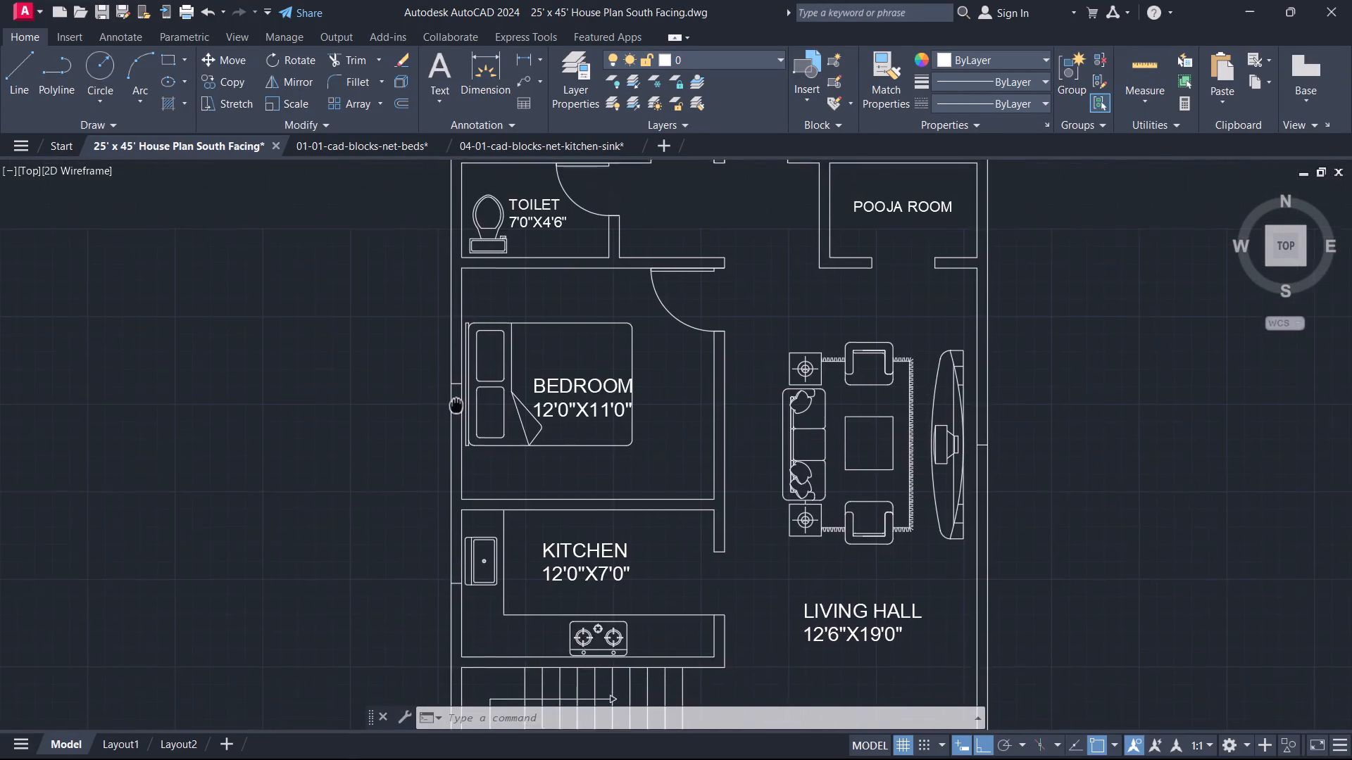
middle_drag(456, 404, 443, 457)
scroll(443, 457, down, 2)
middle_drag(602, 484, 594, 339)
scroll(527, 452, up, 3)
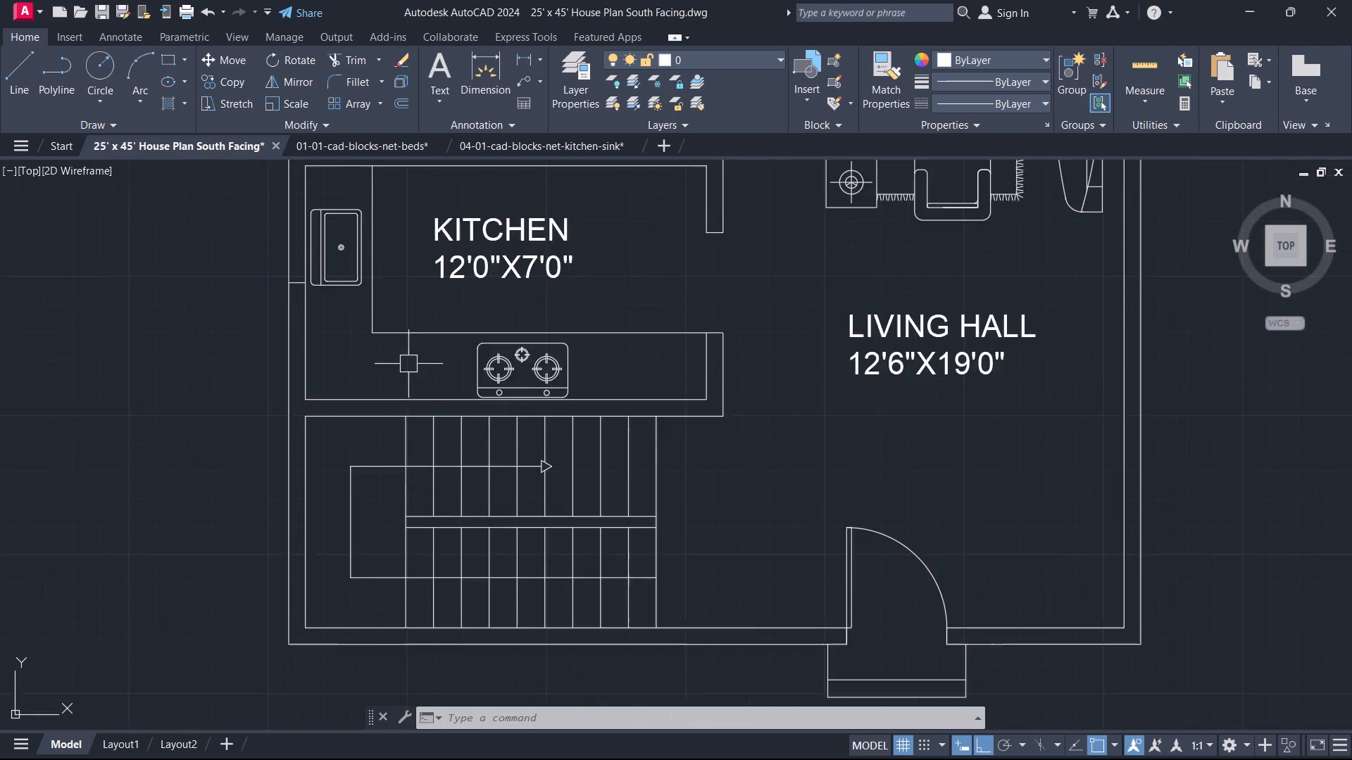
scroll(408, 364, up, 1)
scroll(379, 339, down, 3)
scroll(668, 489, up, 3)
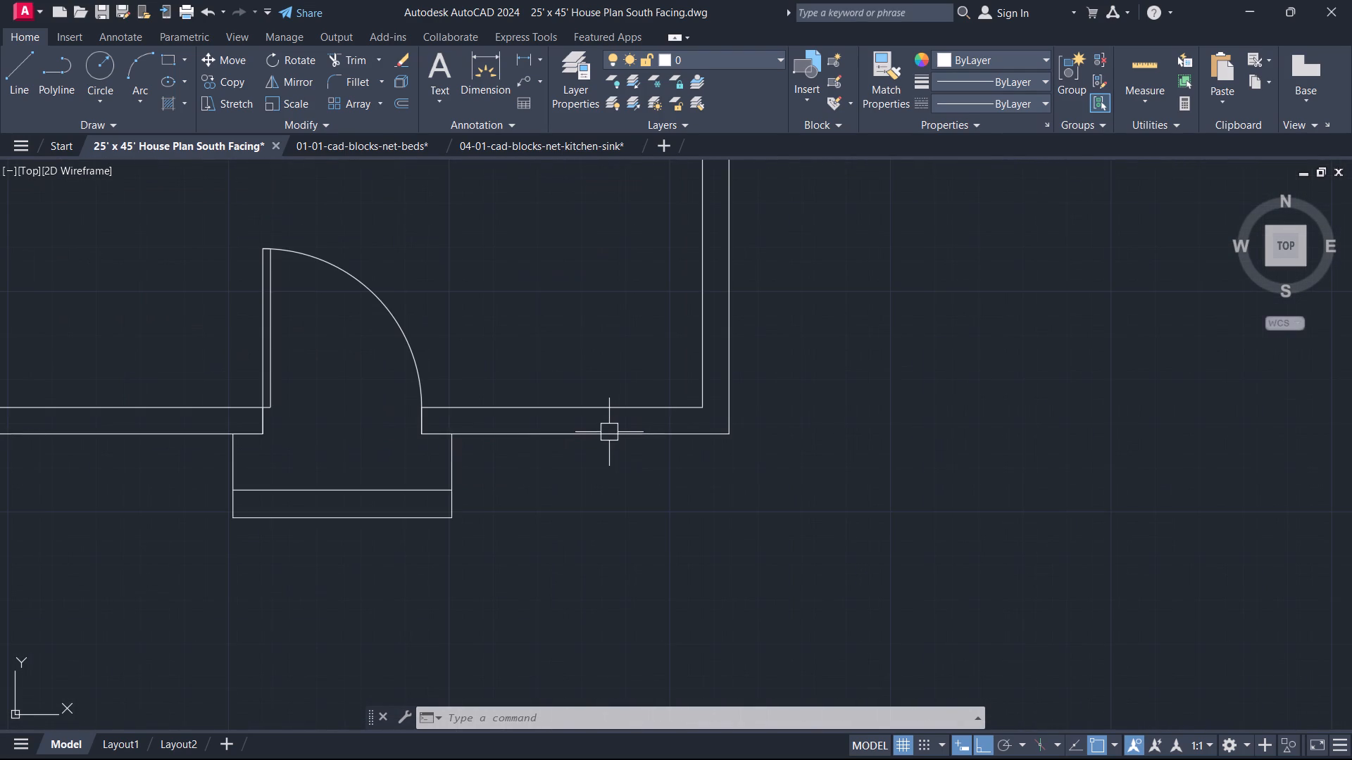
text(L)
key(space)
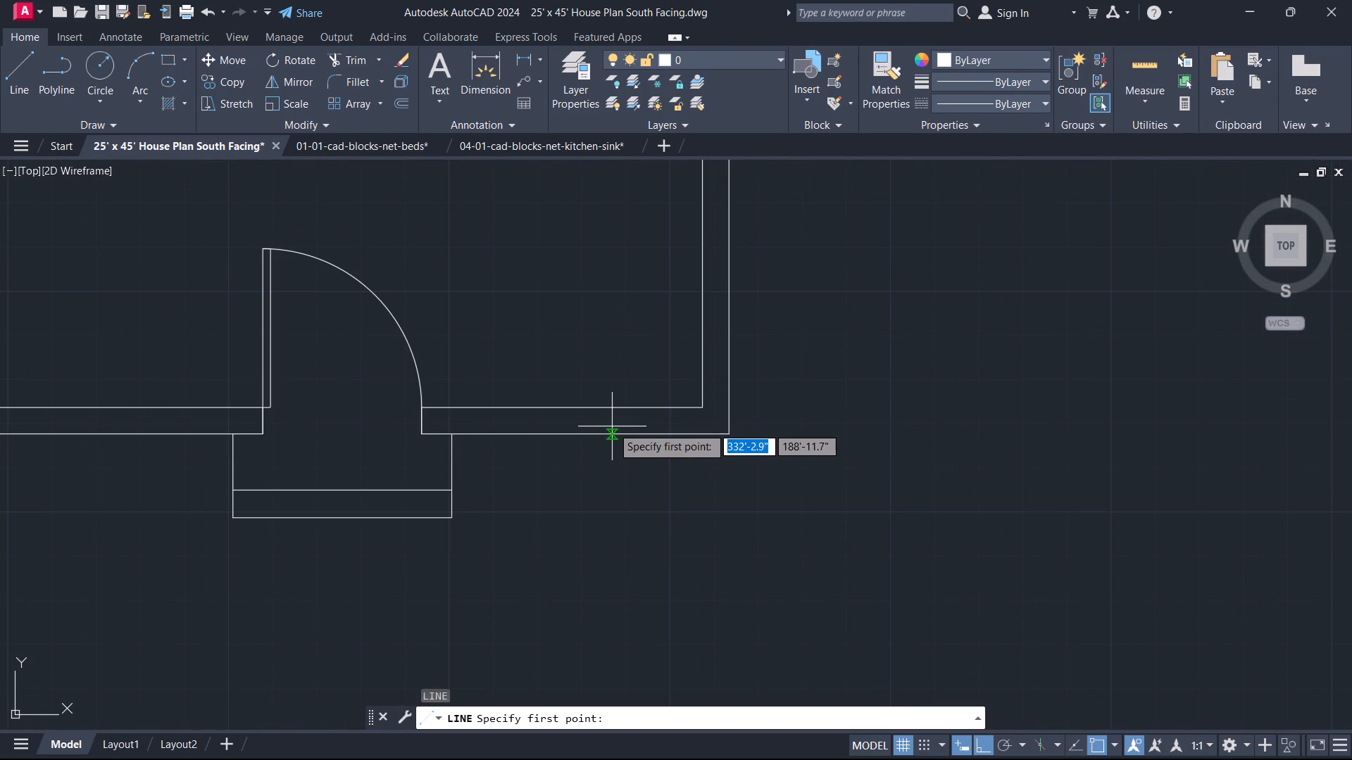
click(567, 407)
click(559, 431)
key(Escape)
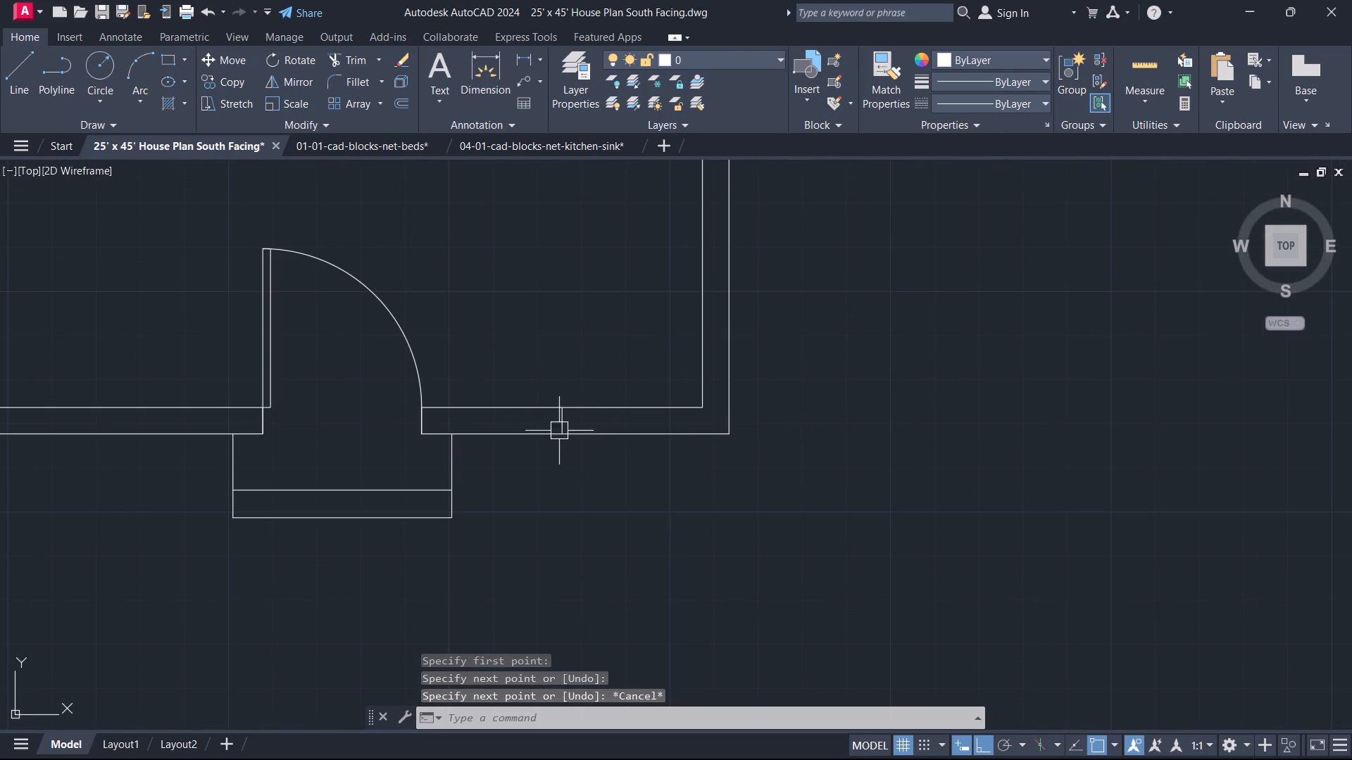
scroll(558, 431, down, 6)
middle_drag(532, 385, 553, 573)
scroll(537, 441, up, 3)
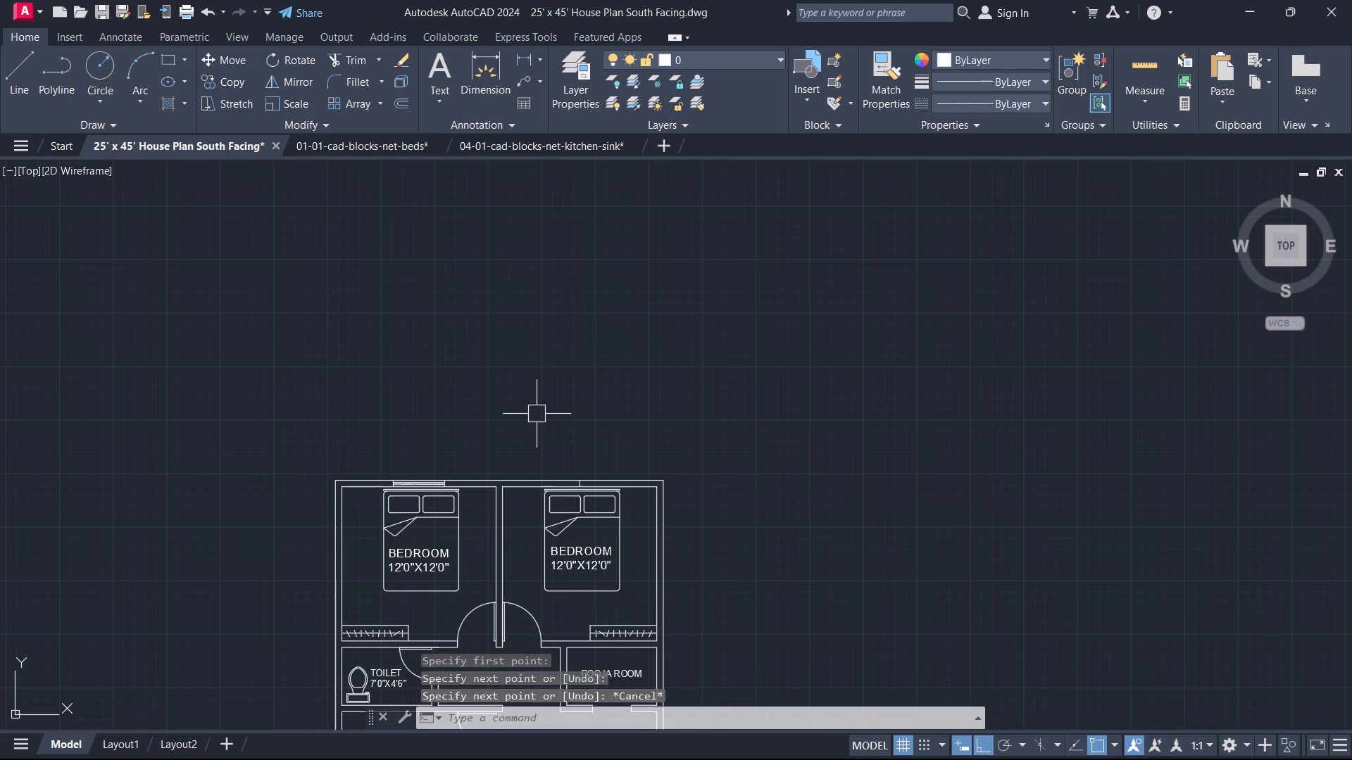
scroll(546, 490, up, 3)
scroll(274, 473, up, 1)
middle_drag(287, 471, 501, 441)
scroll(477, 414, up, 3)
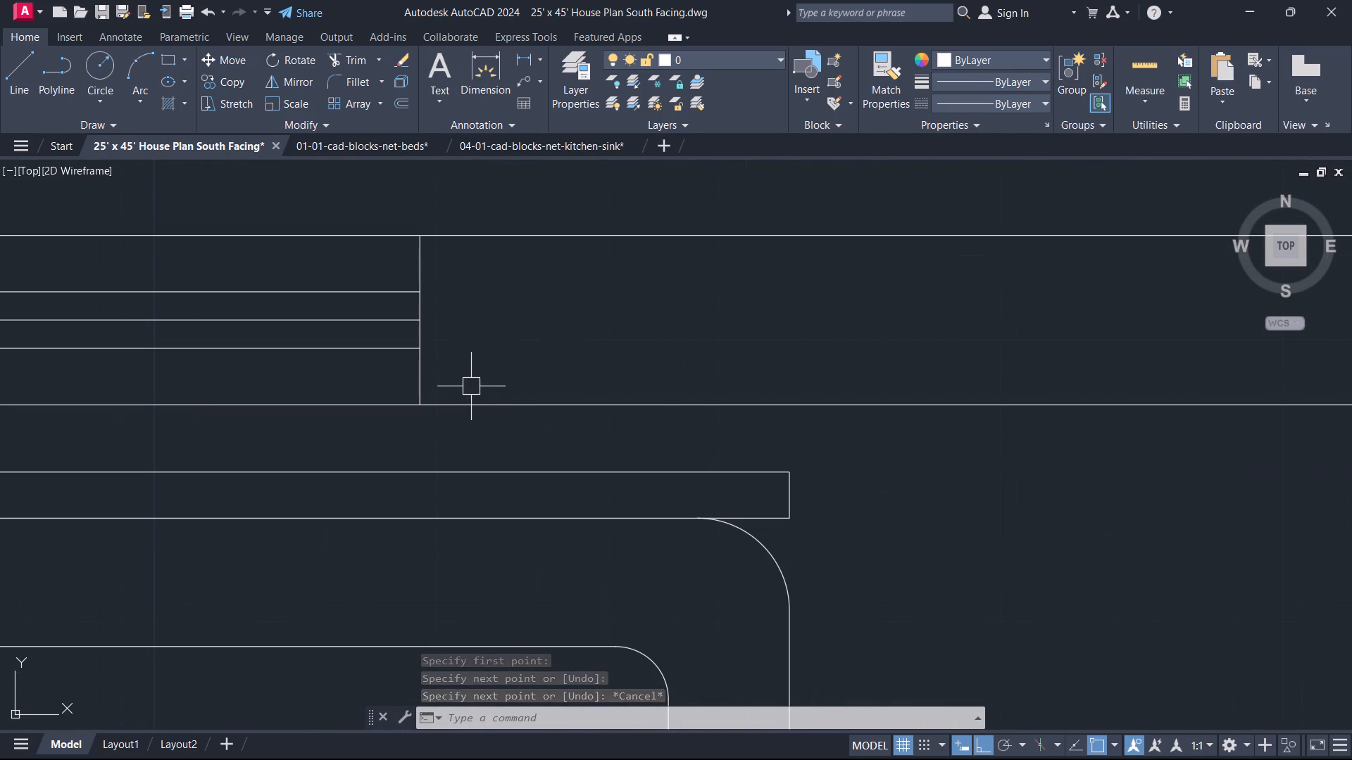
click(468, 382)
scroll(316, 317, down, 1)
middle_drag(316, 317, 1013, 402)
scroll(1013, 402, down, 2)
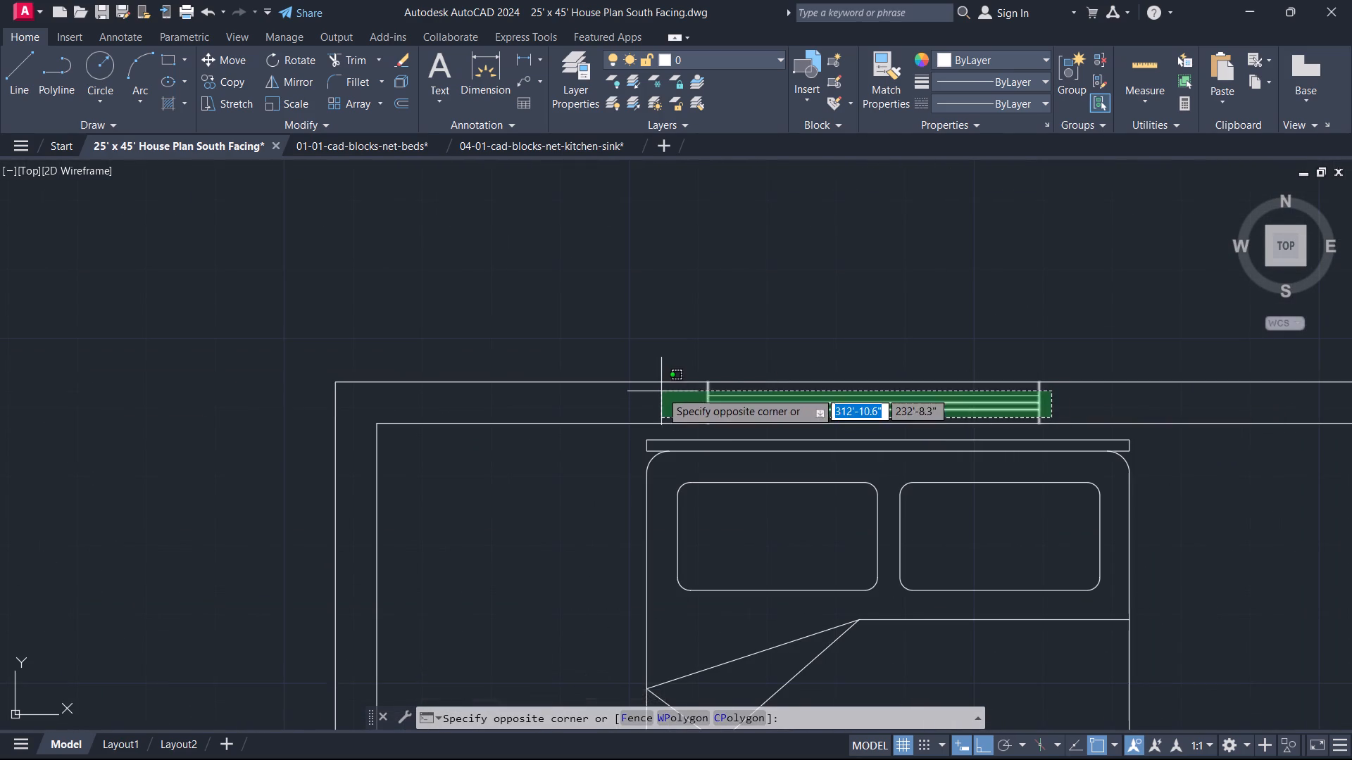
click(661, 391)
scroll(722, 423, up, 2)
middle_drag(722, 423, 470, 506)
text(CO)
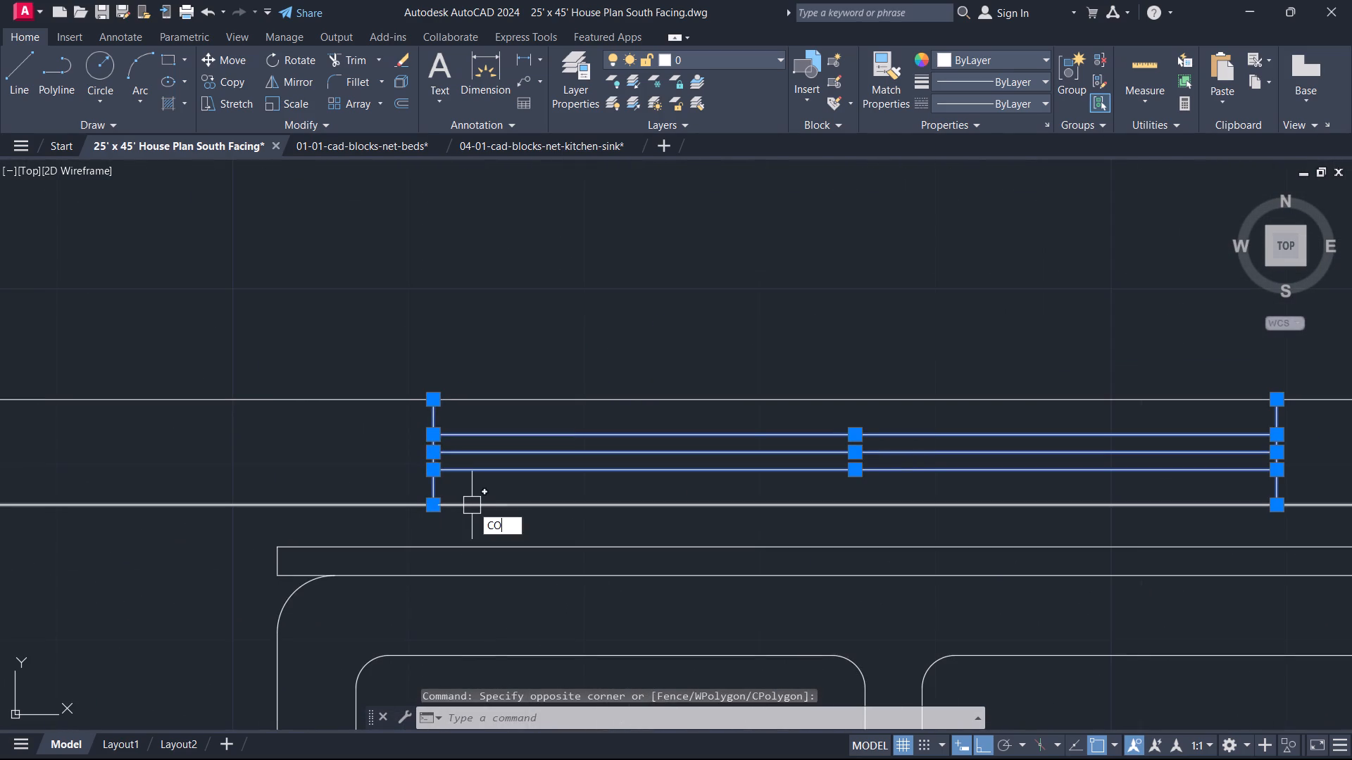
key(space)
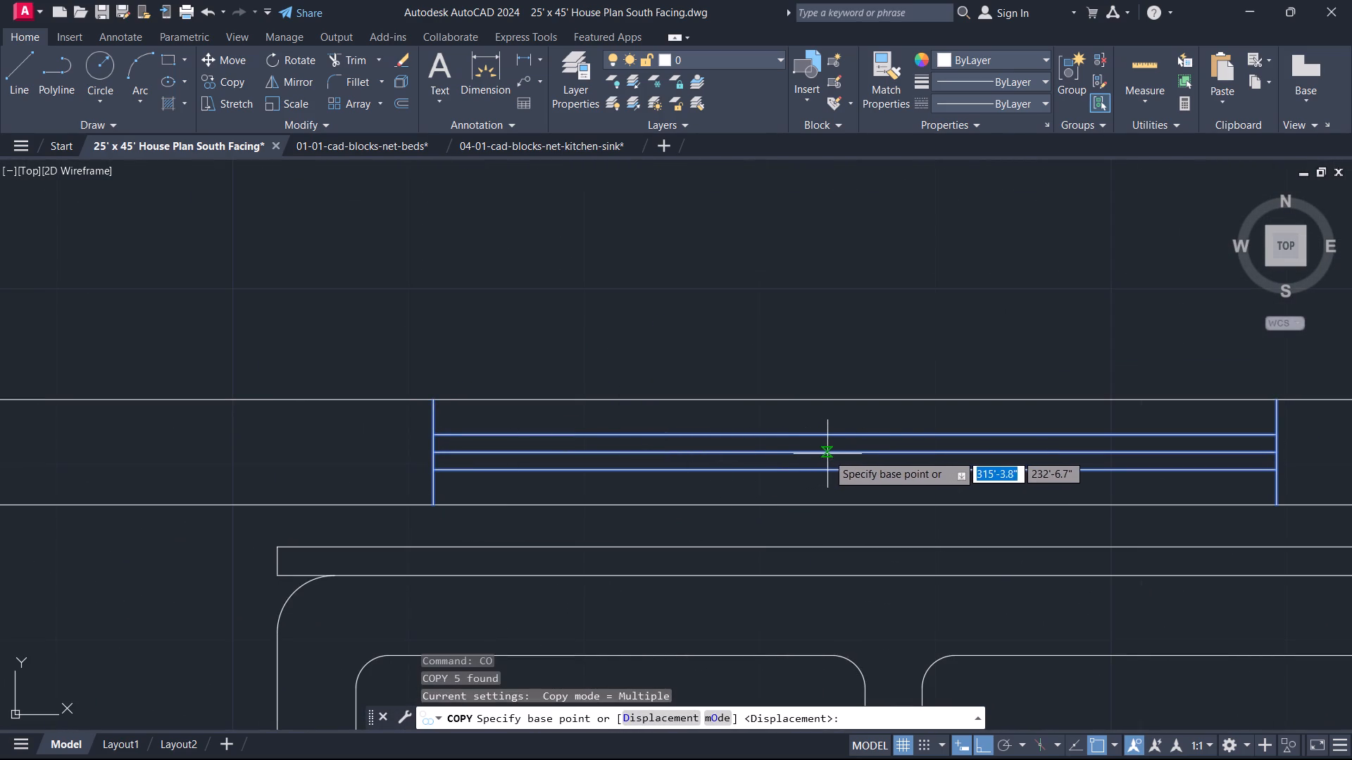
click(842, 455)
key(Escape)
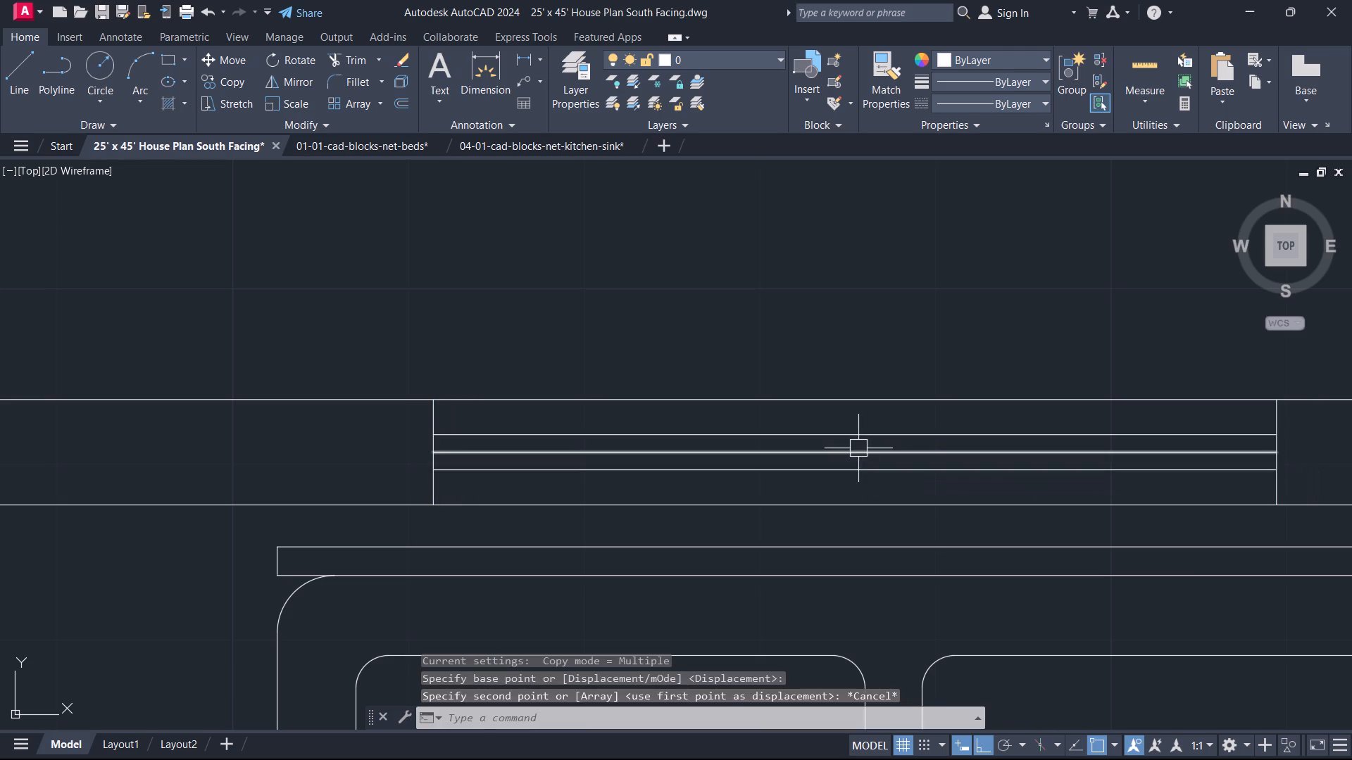
Copy the window symbol from the northwest bedroom's north wall, by its centre, onto the marker line in the northeast bedroom's north wall.
drag(879, 486, 870, 480)
drag(335, 425, 355, 421)
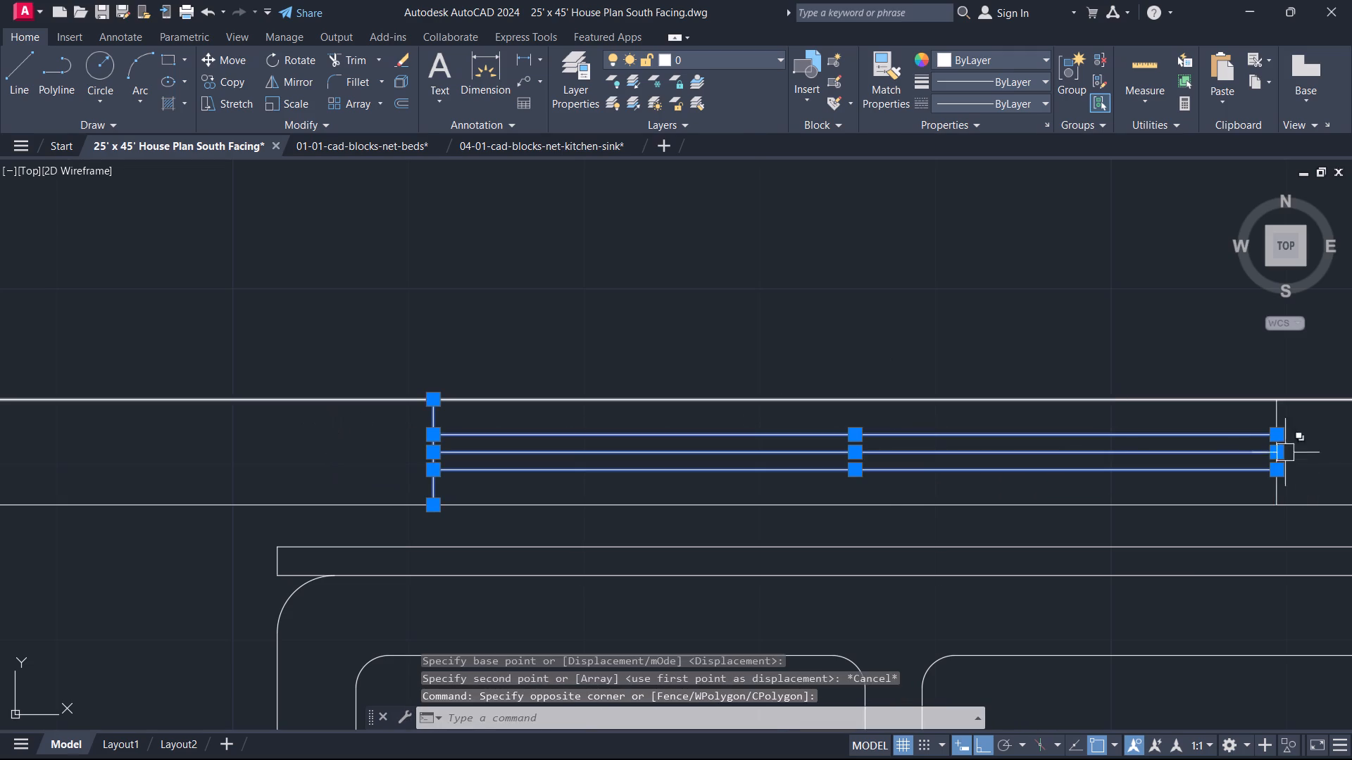
click(1283, 420)
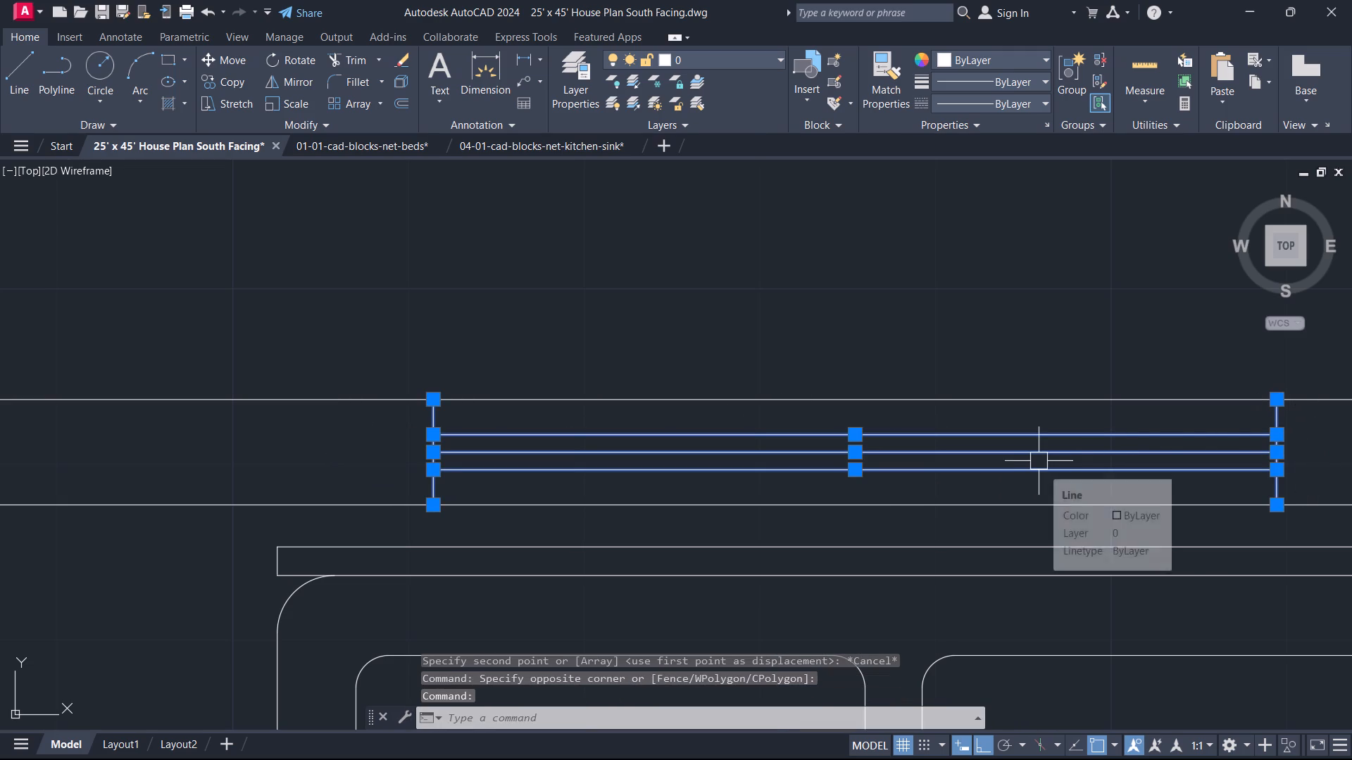
key(c)
text(O)
key(space)
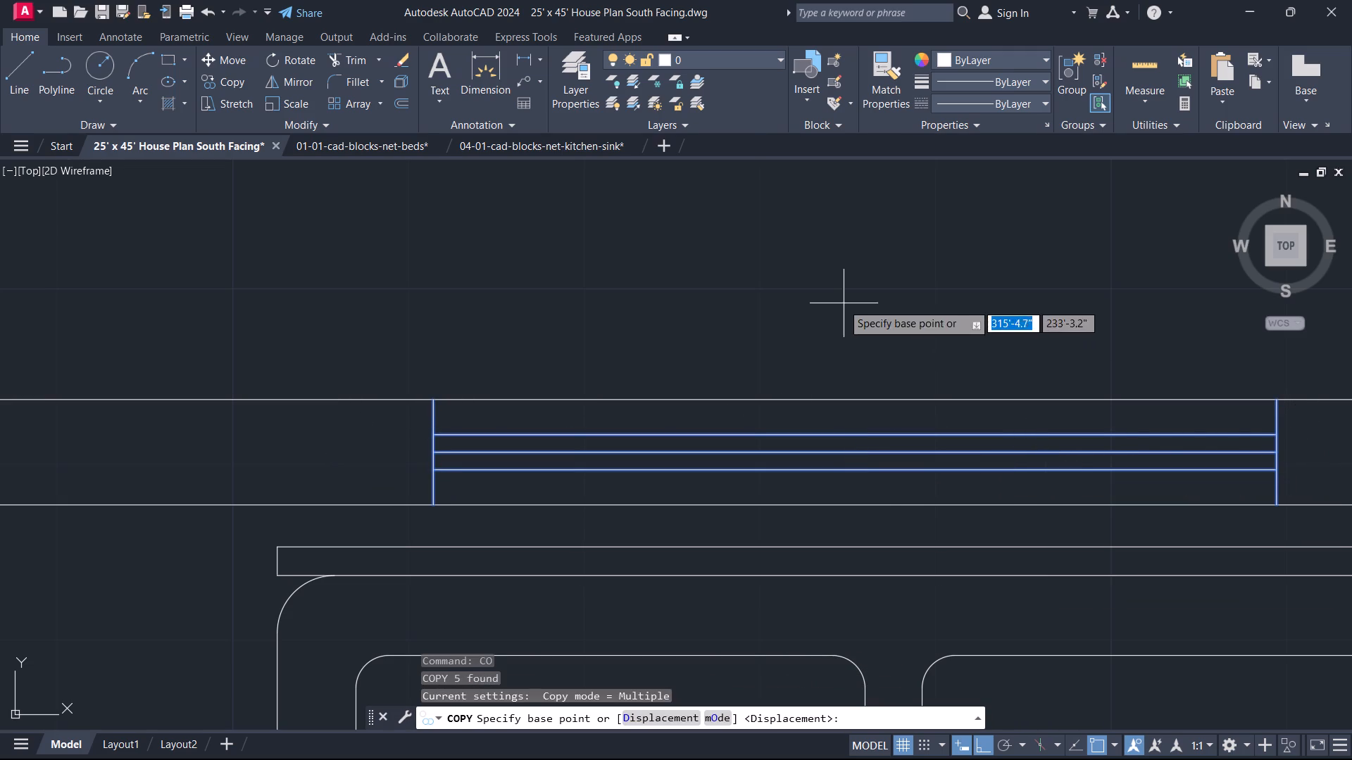
click(856, 457)
scroll(908, 493, down, 2)
middle_drag(909, 494, 908, 496)
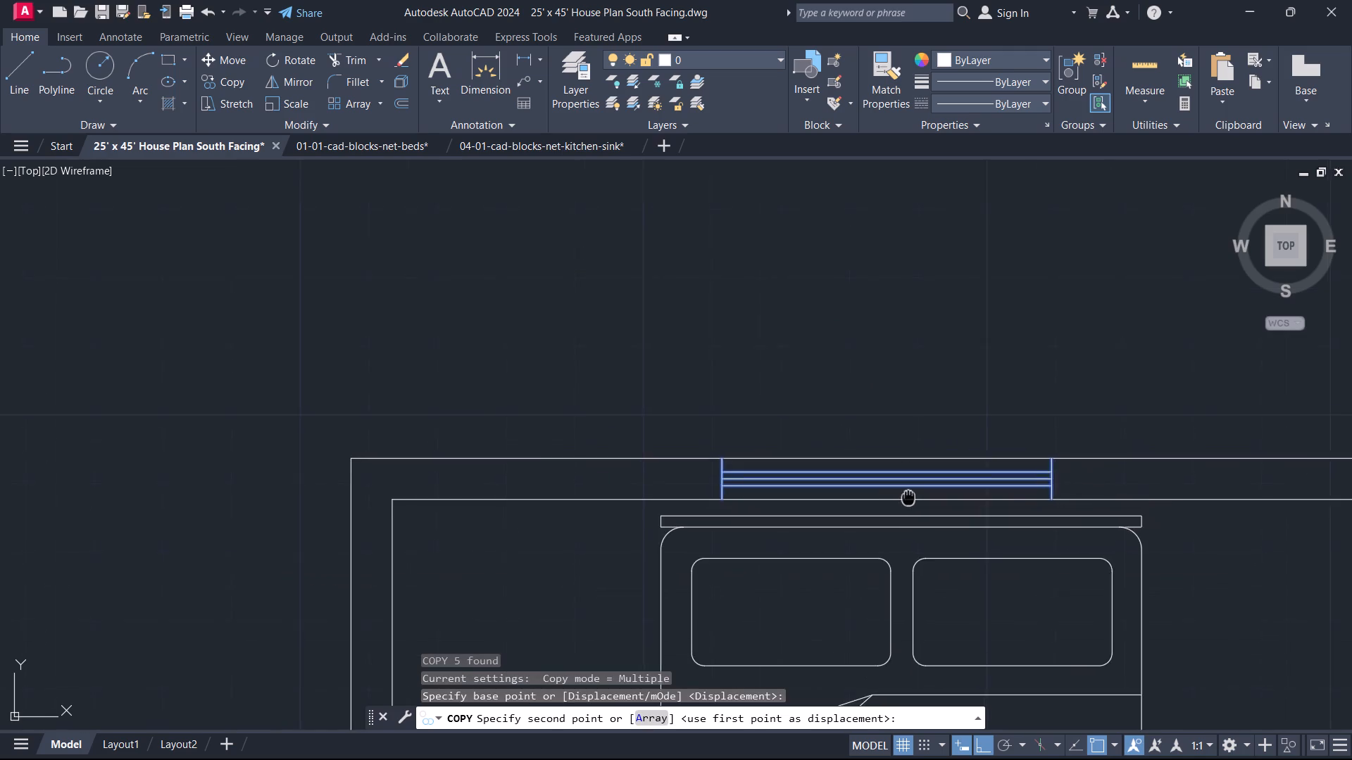
middle_drag(908, 496, 345, 431)
middle_drag(909, 461, 373, 486)
scroll(739, 457, up, 2)
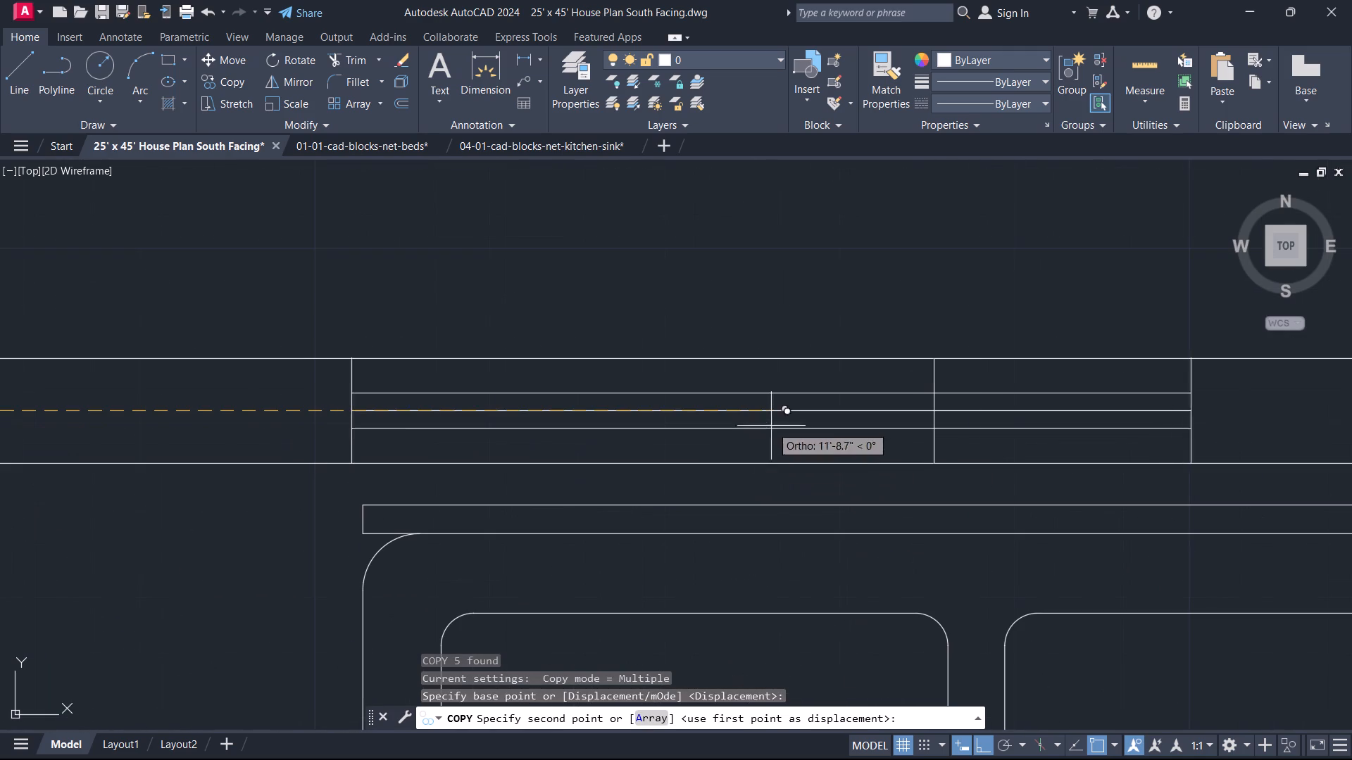
click(932, 409)
key(Escape)
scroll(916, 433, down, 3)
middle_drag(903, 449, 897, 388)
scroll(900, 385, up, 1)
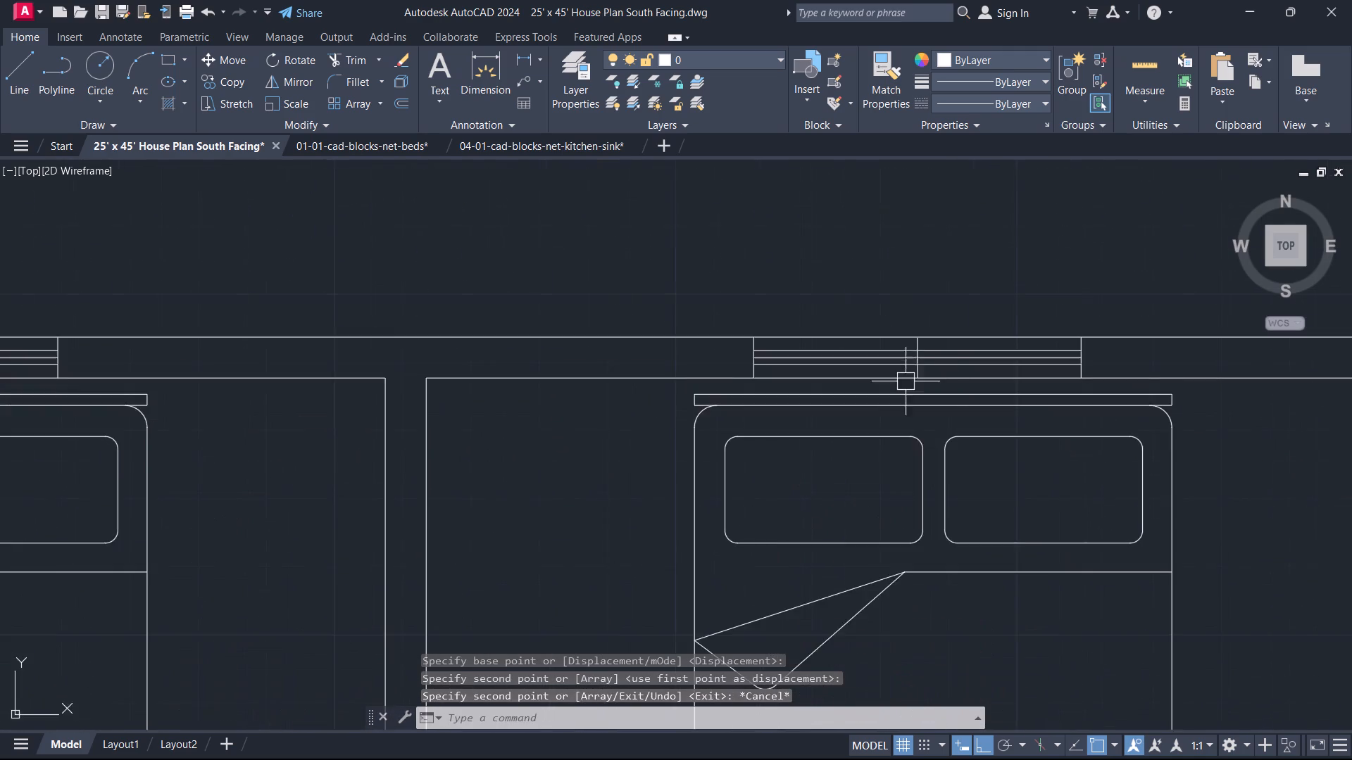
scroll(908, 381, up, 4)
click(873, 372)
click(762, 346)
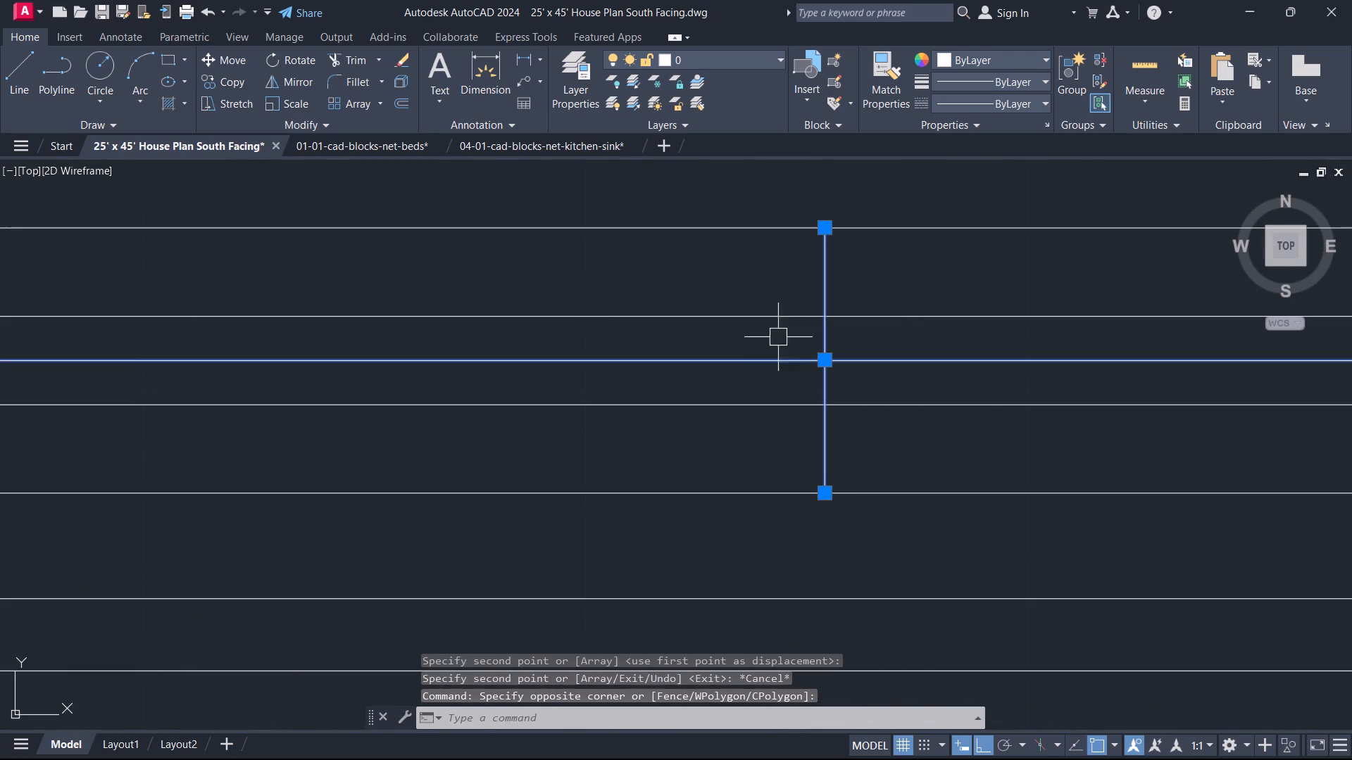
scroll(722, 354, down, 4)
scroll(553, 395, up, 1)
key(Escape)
Copy the five lines of the northeast bedroom's window symbol straight east into the empty space beside the plan.
scroll(681, 387, up, 3)
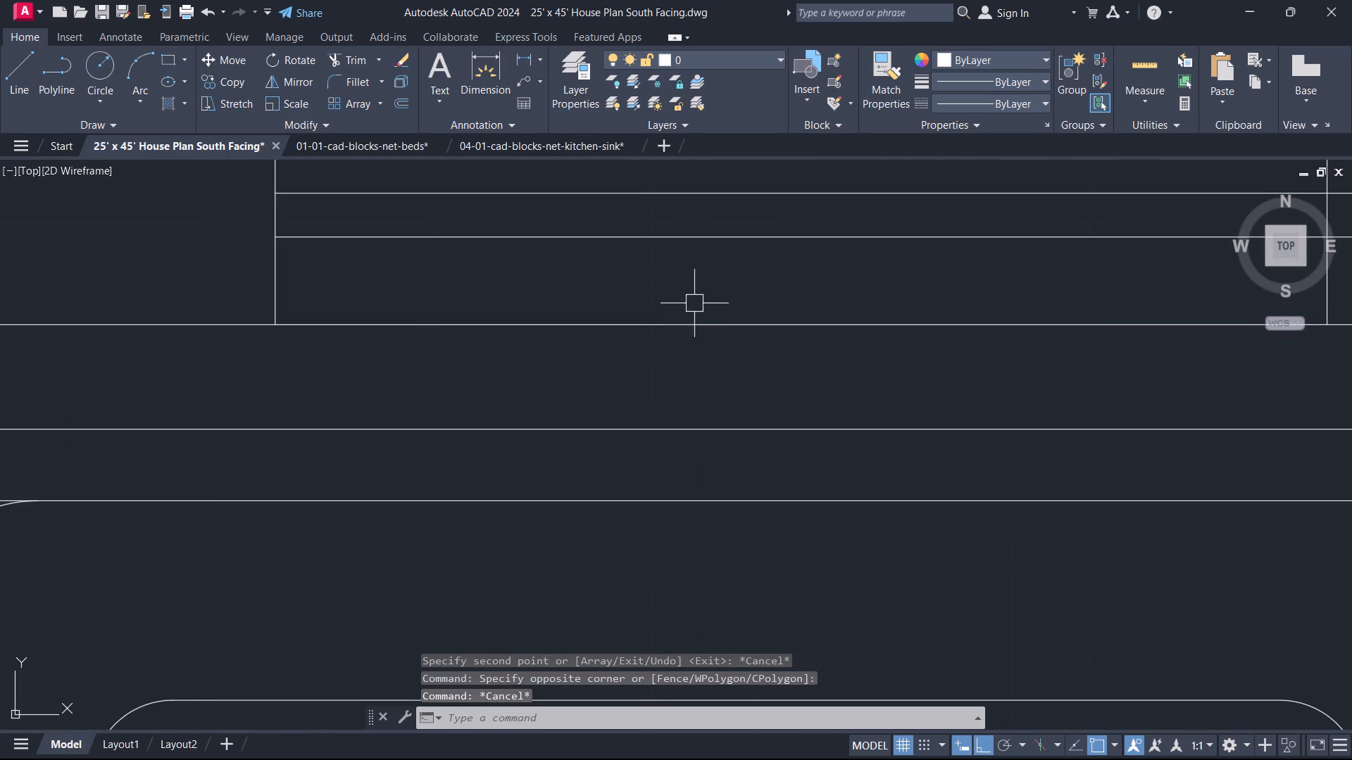
click(670, 271)
middle_drag(434, 298, 610, 452)
click(347, 313)
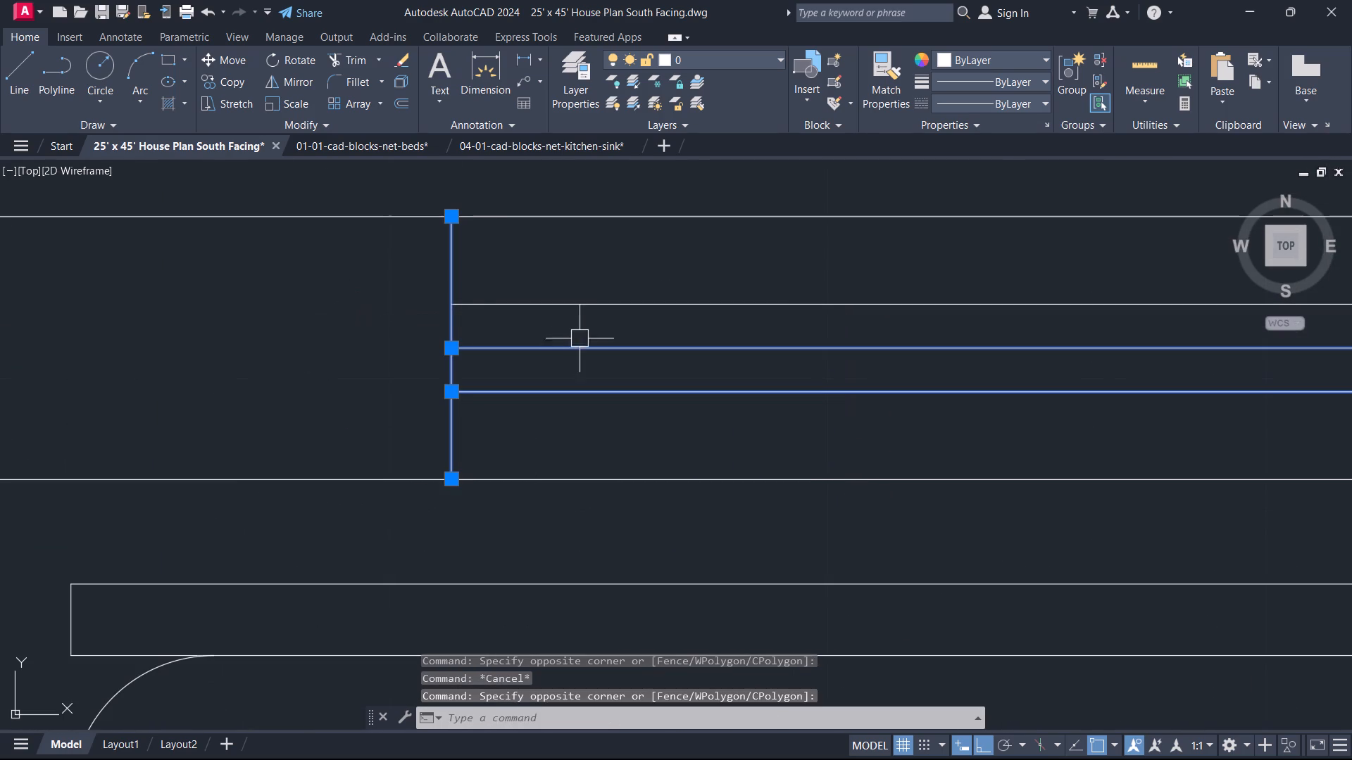
click(580, 326)
click(490, 290)
scroll(737, 313, down, 4)
middle_drag(771, 329, 409, 348)
scroll(691, 367, up, 3)
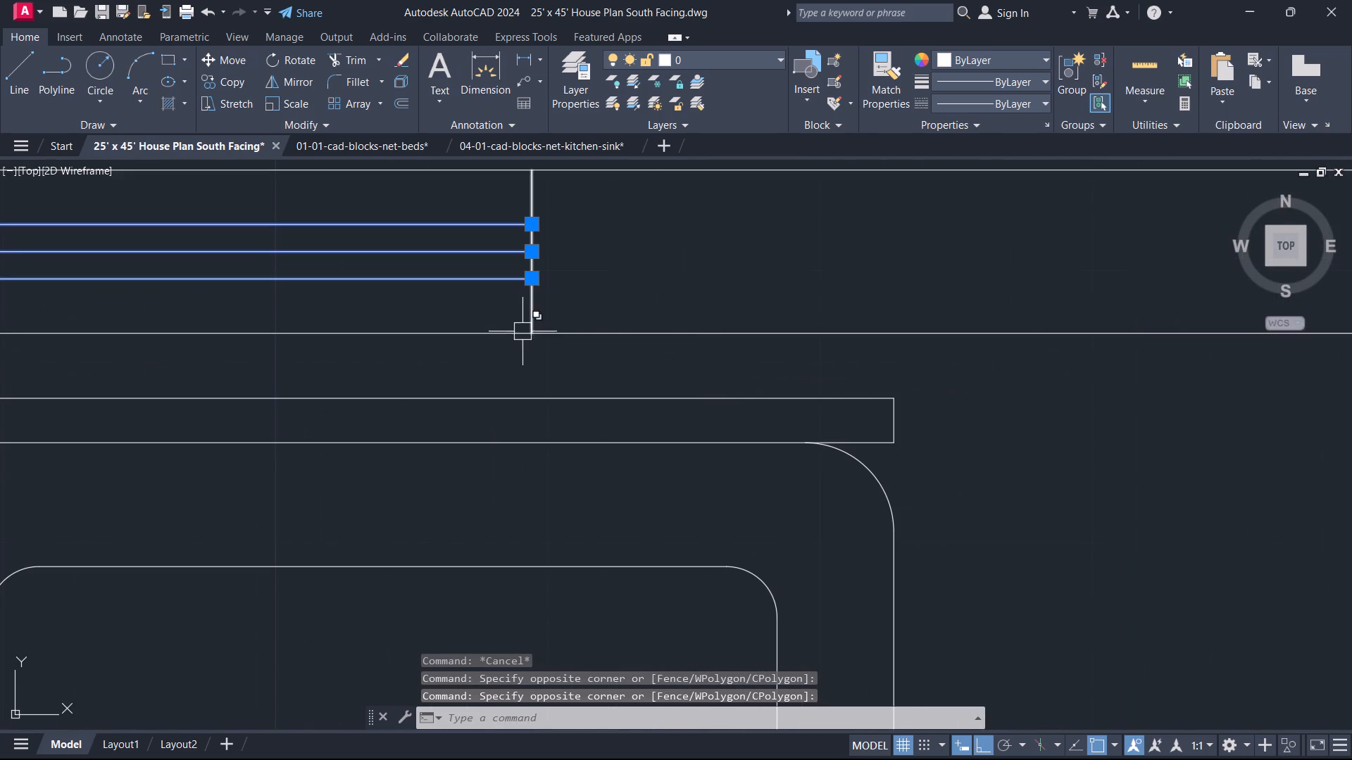
drag(565, 317, 558, 315)
click(462, 300)
scroll(480, 298, down, 4)
middle_drag(479, 306, 854, 327)
scroll(851, 352, up, 1)
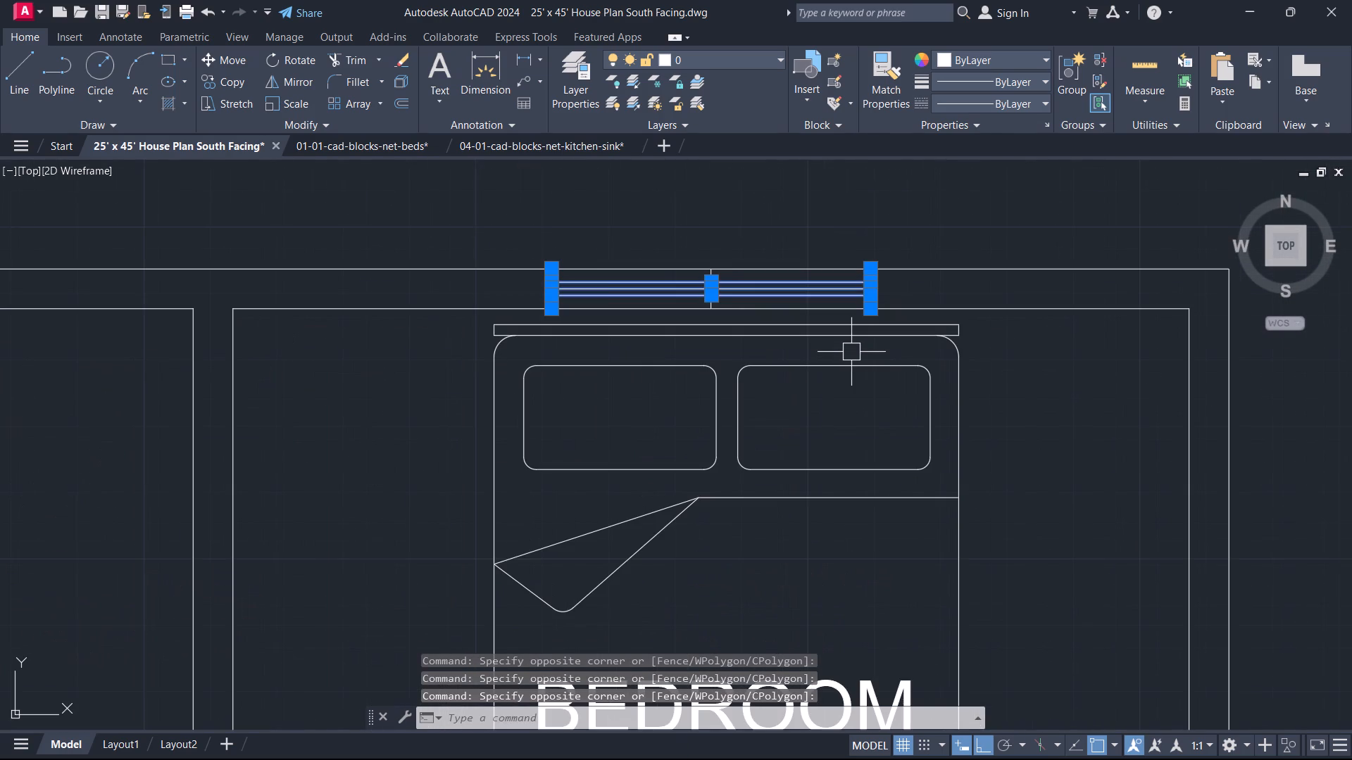
text(CO)
key(space)
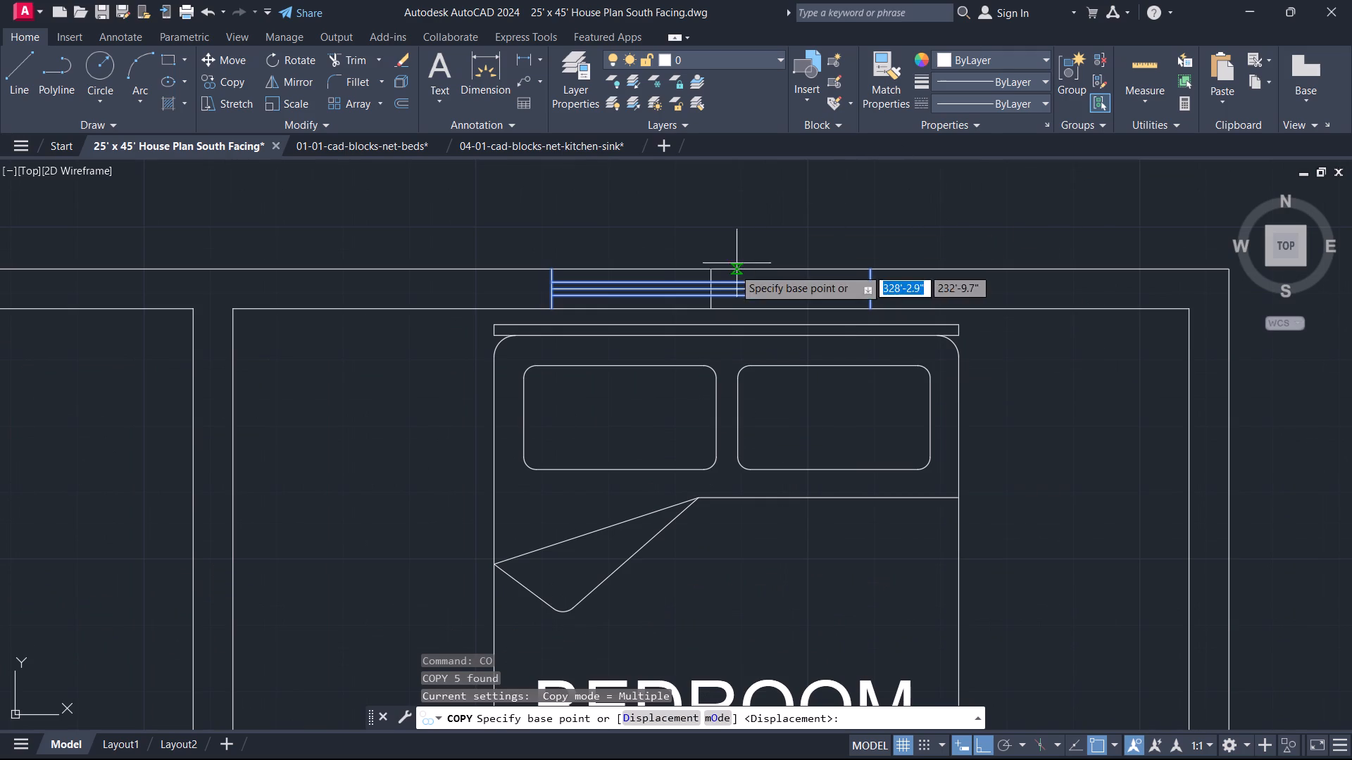
drag(708, 229, 720, 228)
scroll(1126, 333, down, 4)
middle_drag(1126, 335, 557, 274)
click(780, 348)
key(Escape)
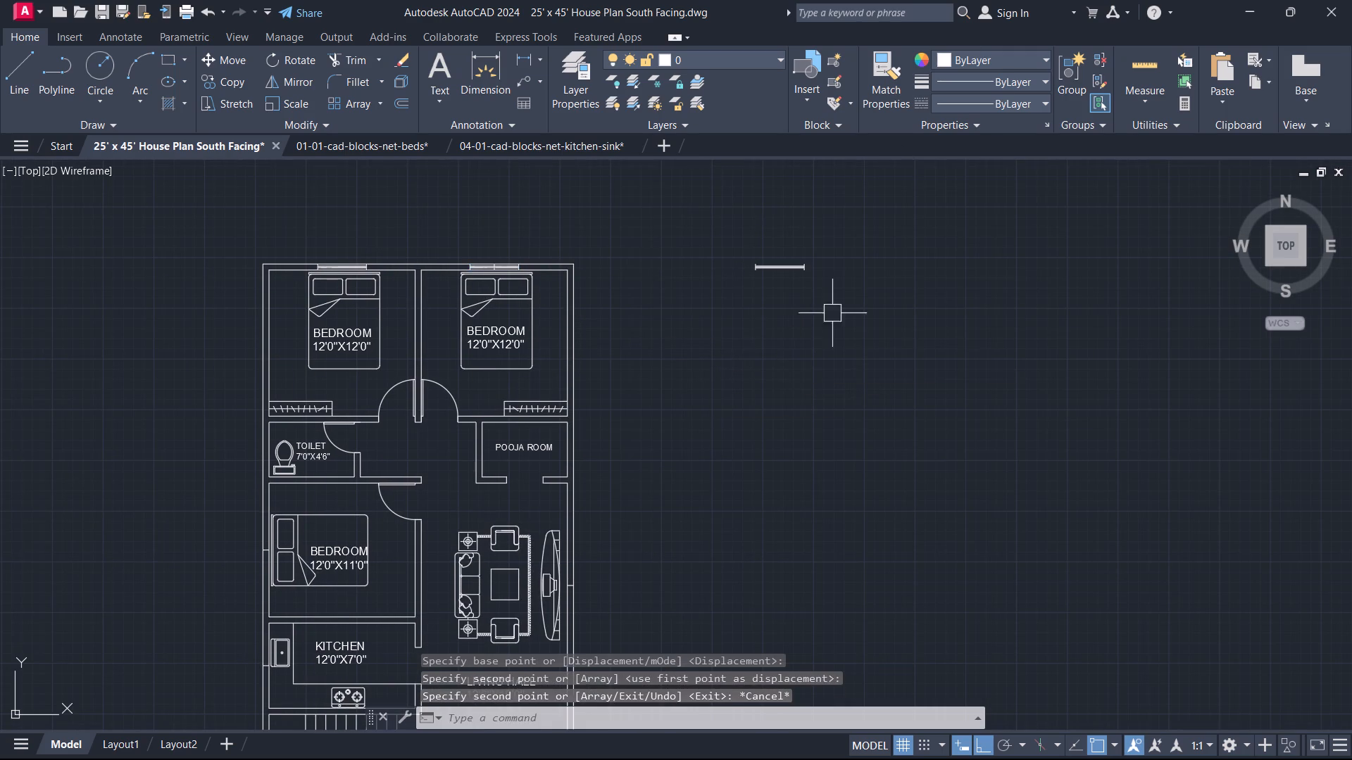
Copy the spare window symbol straight south within the empty space, to a spot east of the pooja room's south wall.
drag(841, 309, 837, 303)
click(735, 203)
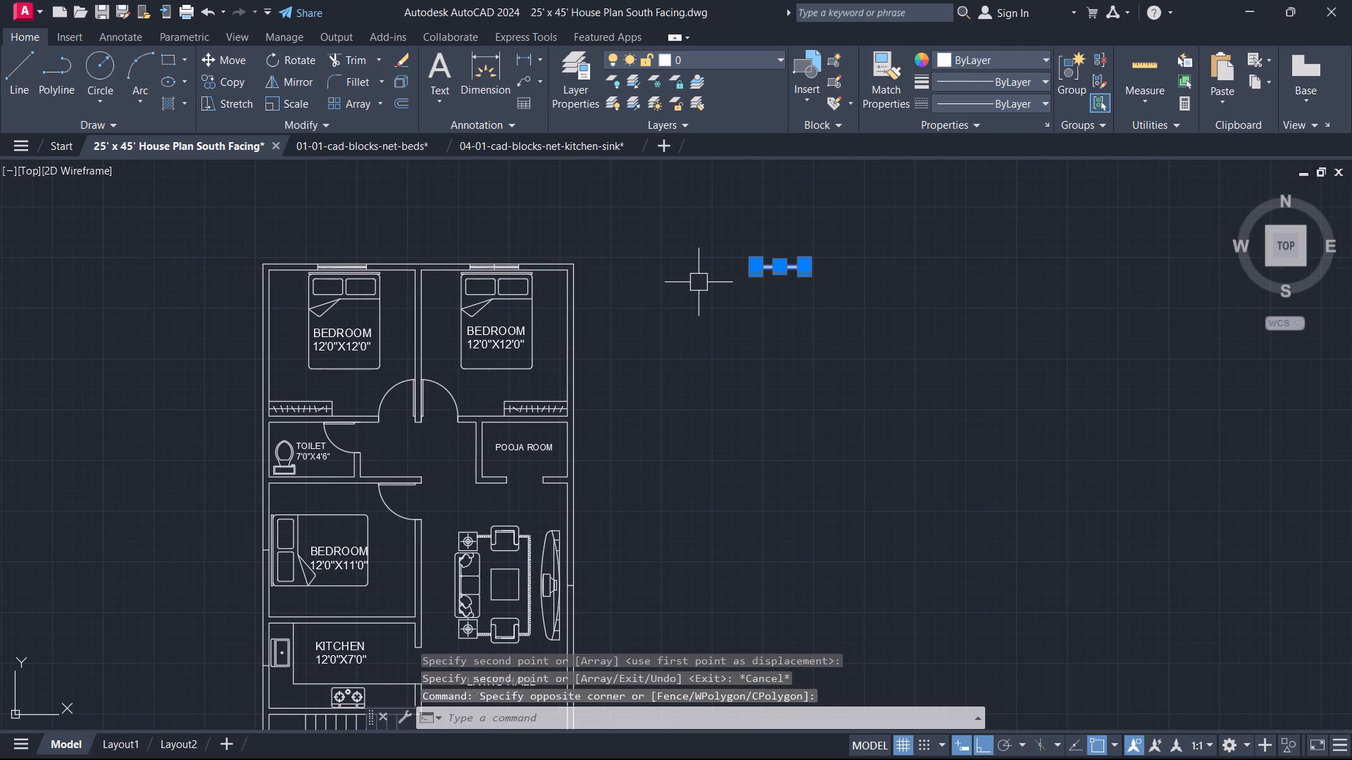
text(CO)
key(space)
click(699, 285)
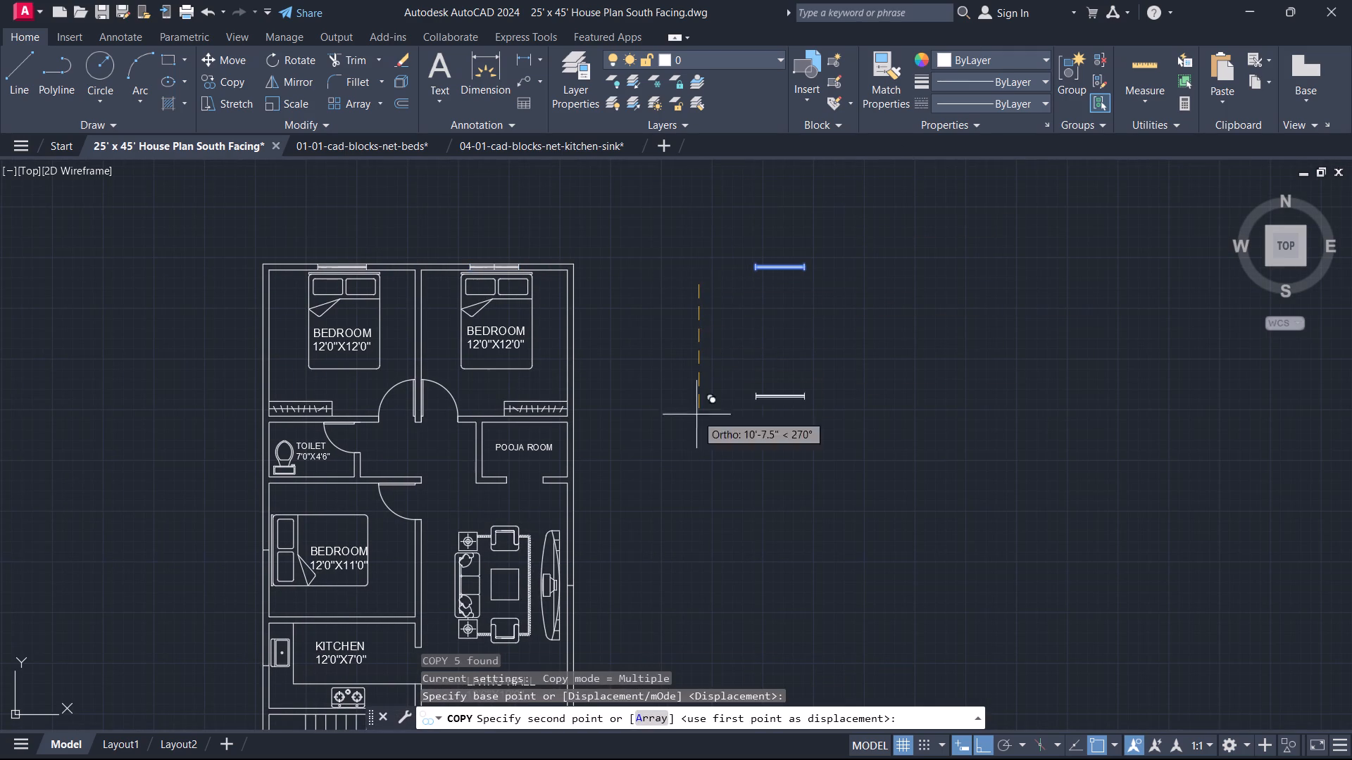
click(675, 508)
key(Escape)
Copy the lower spare window symbol, by its centre, onto the midpoint of the marker line in the living hall's south wall.
drag(816, 514, 806, 503)
click(655, 400)
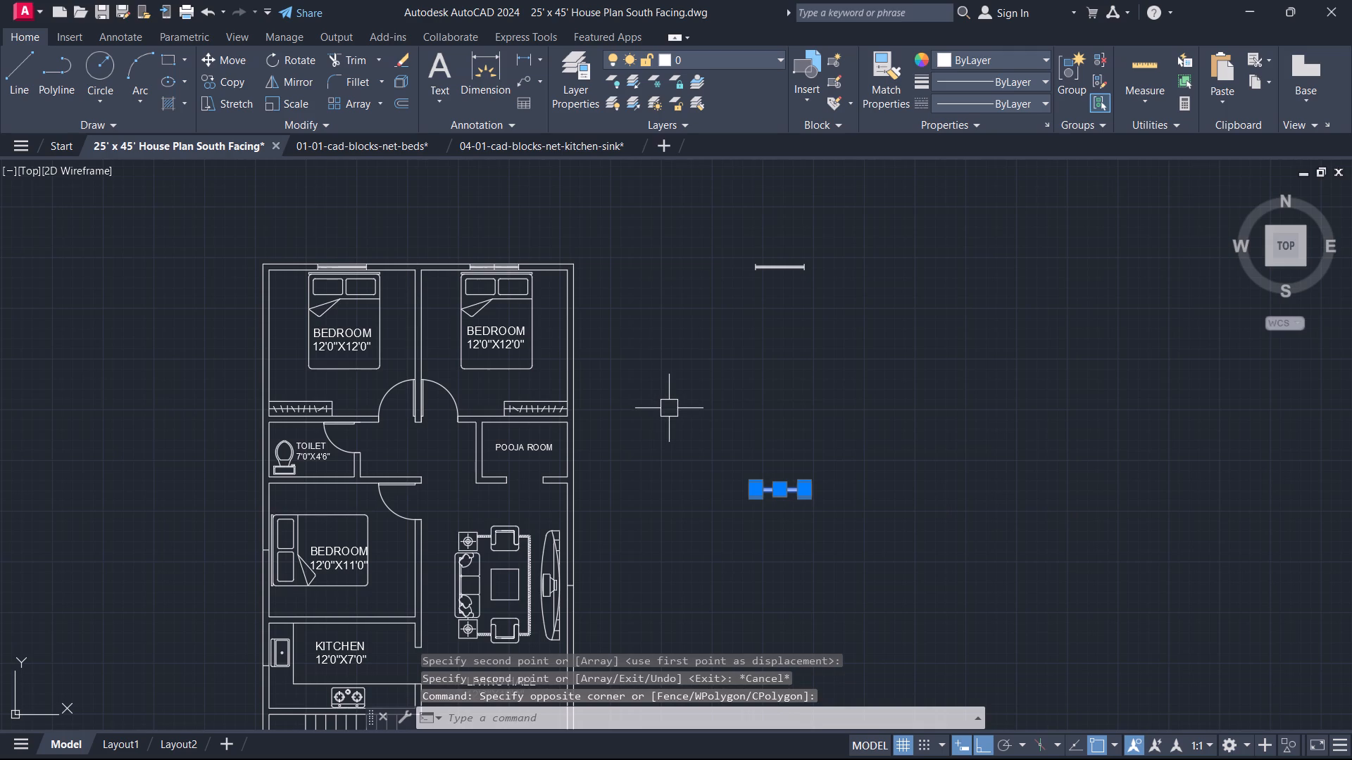
text(CO)
key(space)
scroll(787, 303, up, 1)
middle_drag(801, 604, 746, 386)
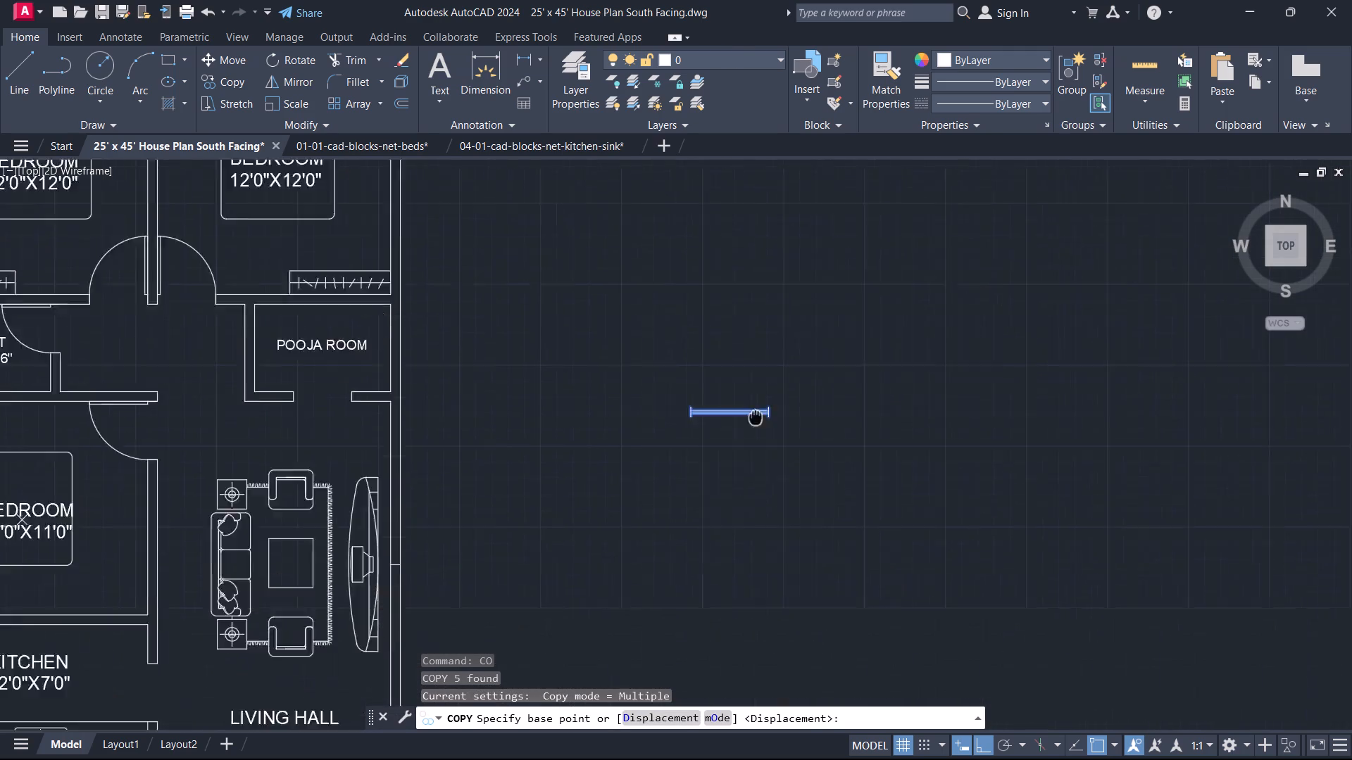
middle_drag(746, 386, 717, 251)
scroll(720, 279, up, 3)
middle_drag(675, 217, 671, 426)
scroll(658, 398, up, 2)
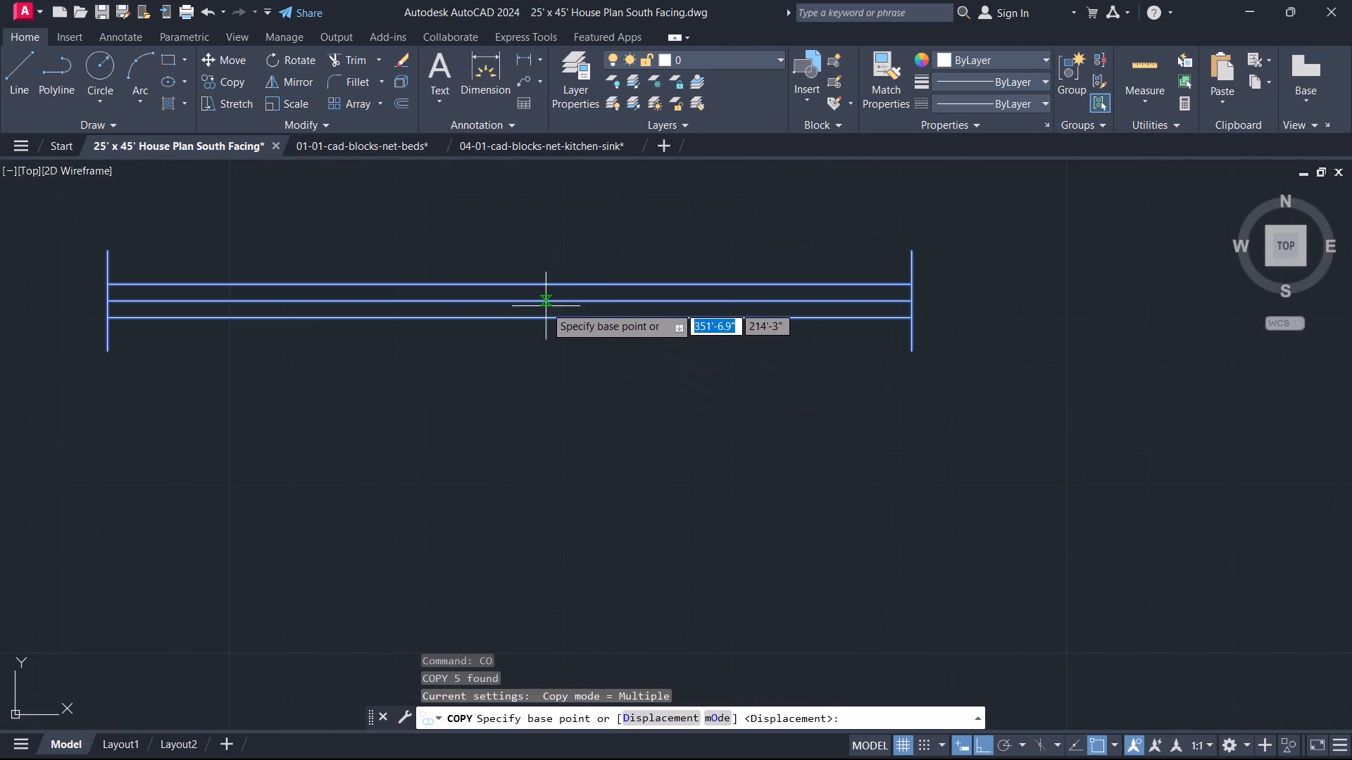
click(510, 304)
scroll(461, 365, down, 4)
middle_drag(355, 438, 715, 24)
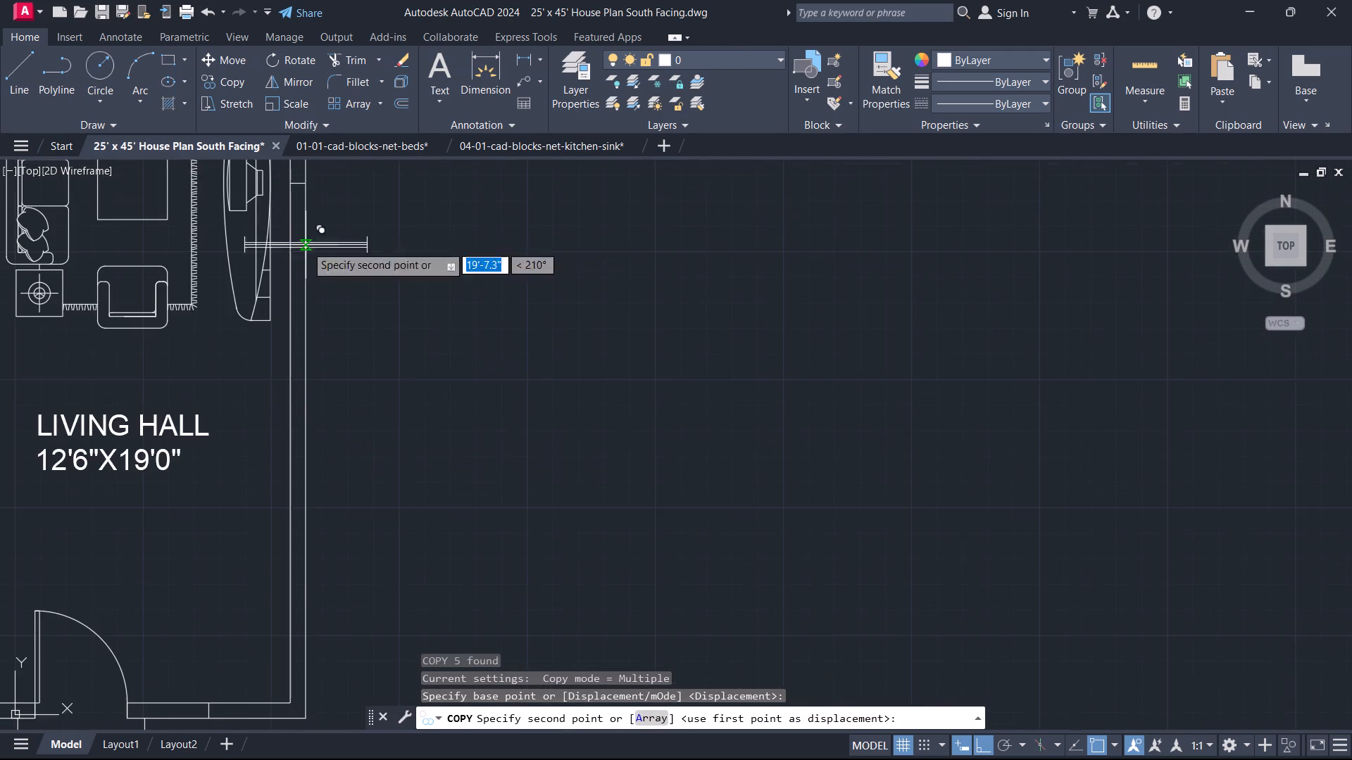
middle_drag(258, 302, 753, 39)
scroll(574, 452, up, 2)
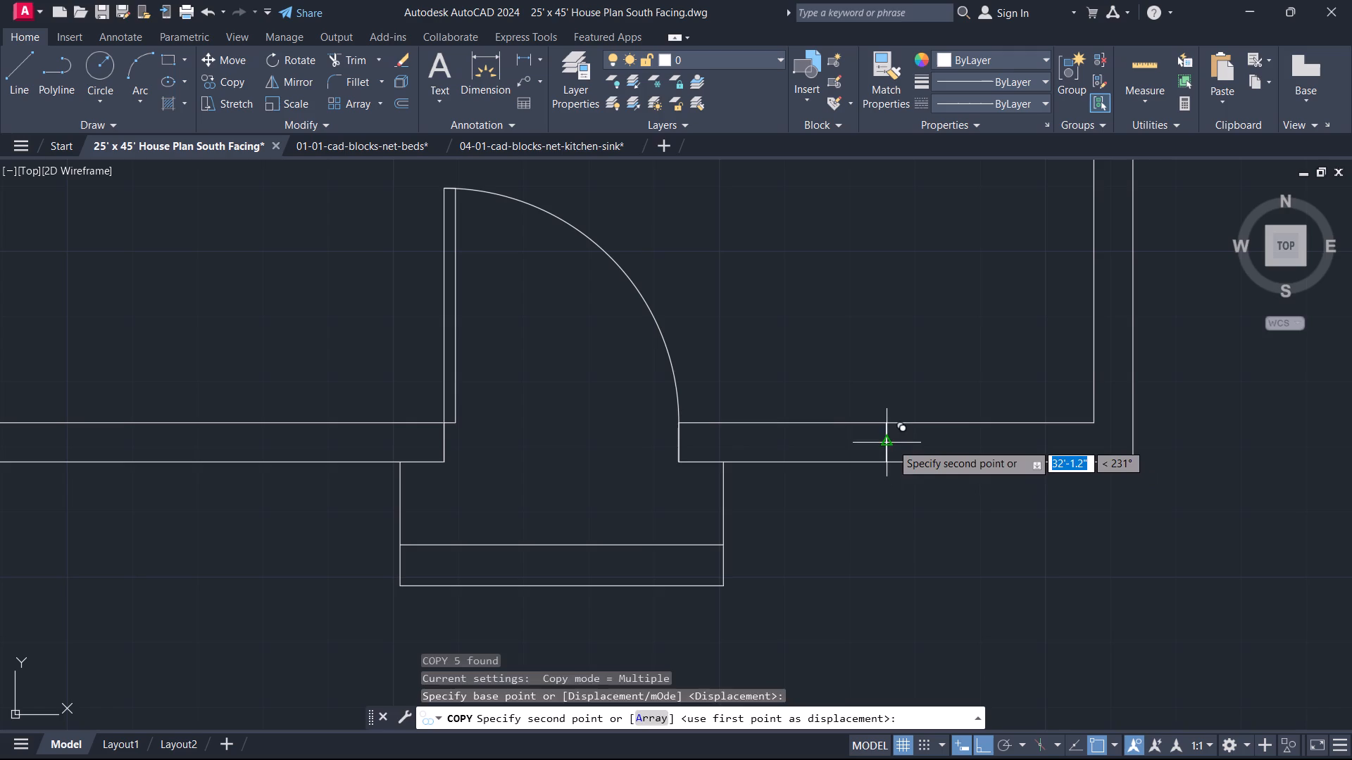
click(891, 443)
key(Escape)
Erase the marker line and the window symbol's middle line in the living hall's south wall.
scroll(886, 442, up, 5)
middle_click(886, 442)
drag(894, 456, 888, 448)
click(857, 419)
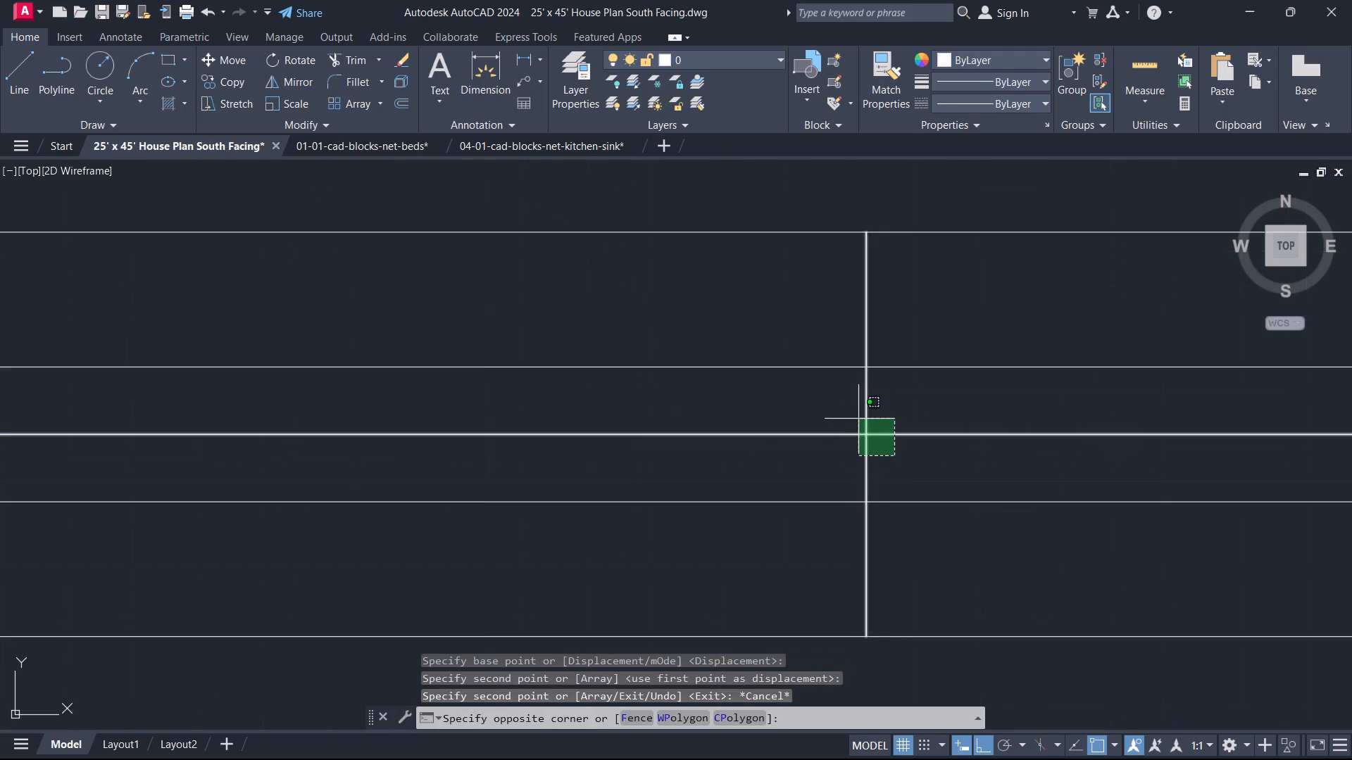
key(Delete)
scroll(855, 417, down, 8)
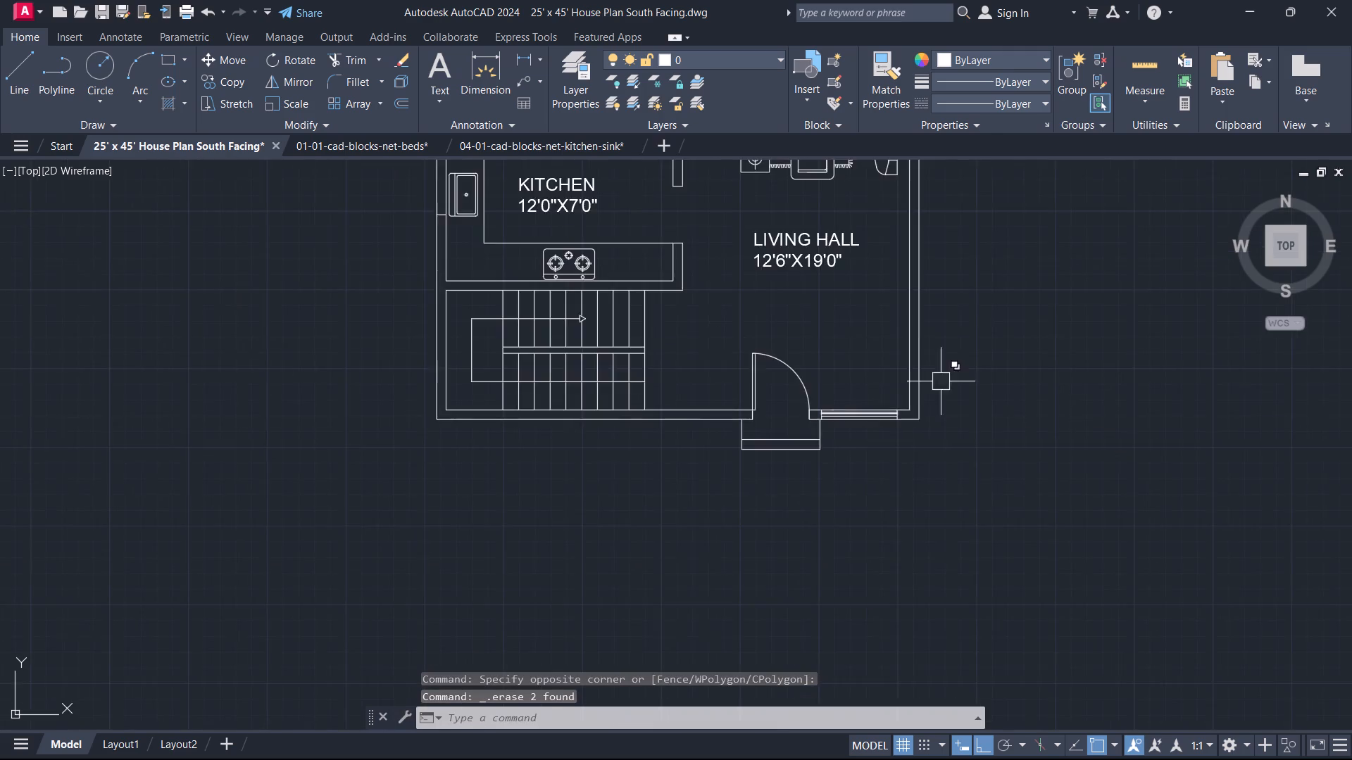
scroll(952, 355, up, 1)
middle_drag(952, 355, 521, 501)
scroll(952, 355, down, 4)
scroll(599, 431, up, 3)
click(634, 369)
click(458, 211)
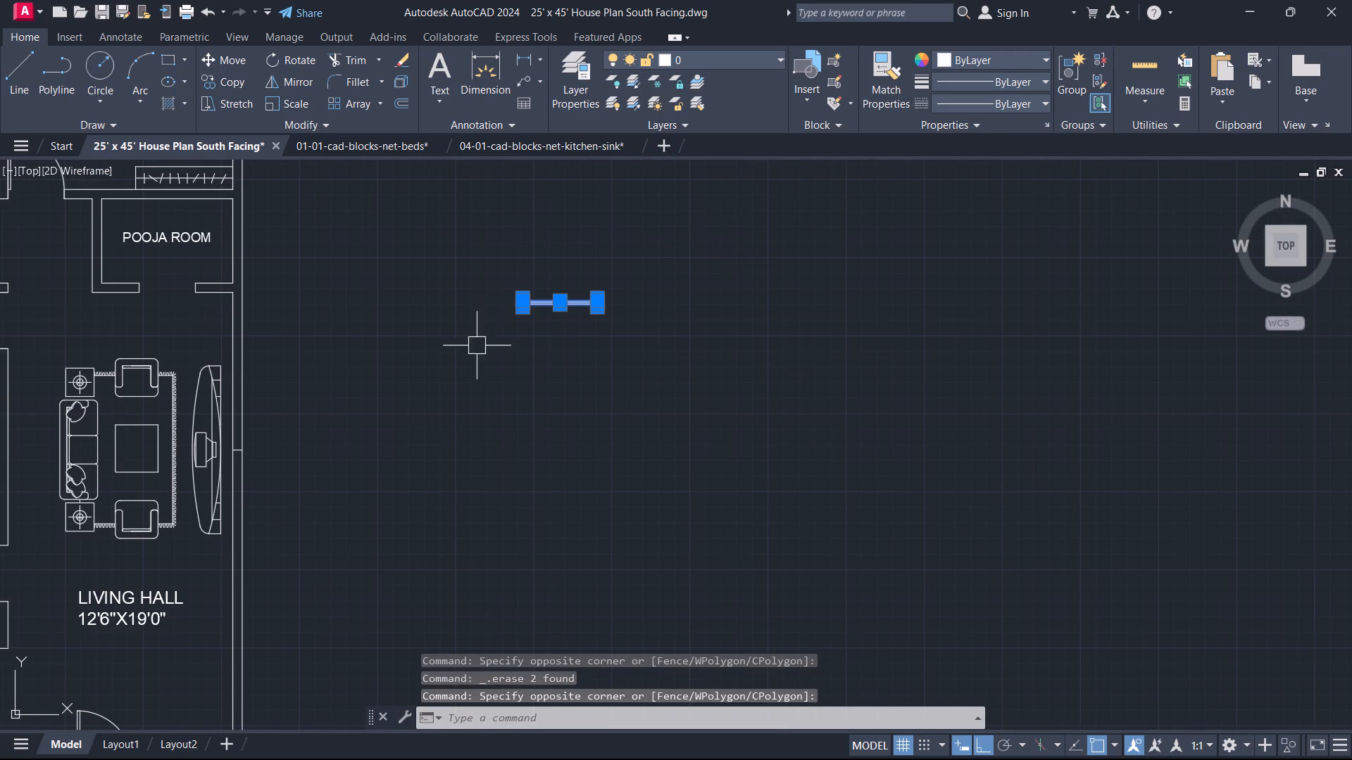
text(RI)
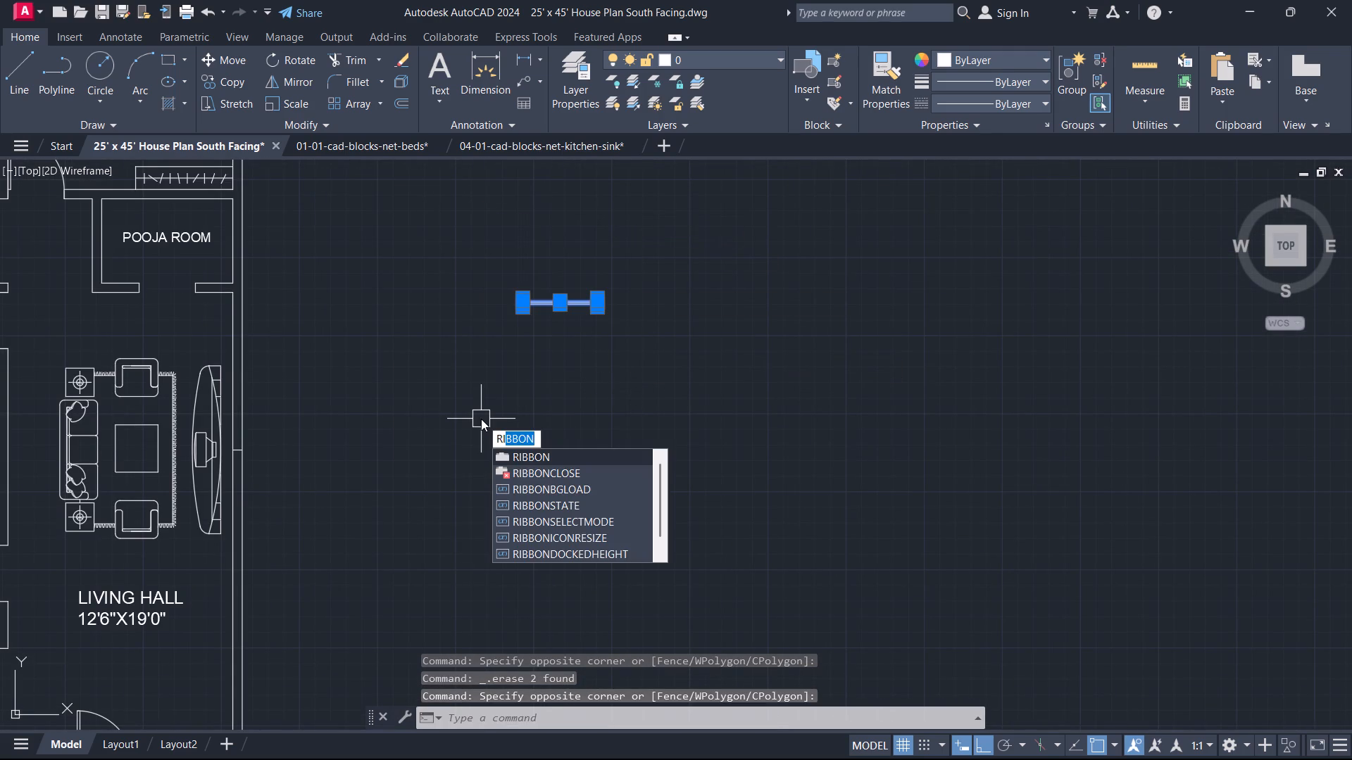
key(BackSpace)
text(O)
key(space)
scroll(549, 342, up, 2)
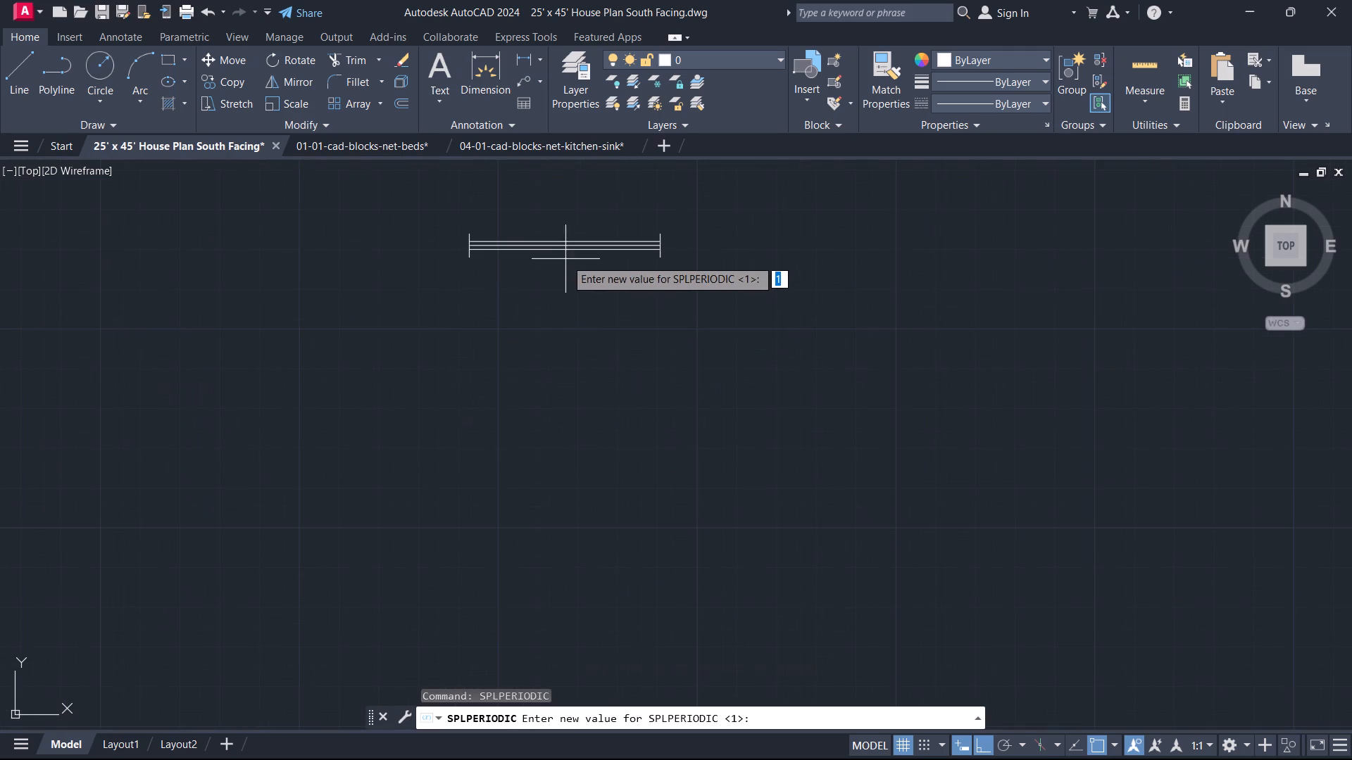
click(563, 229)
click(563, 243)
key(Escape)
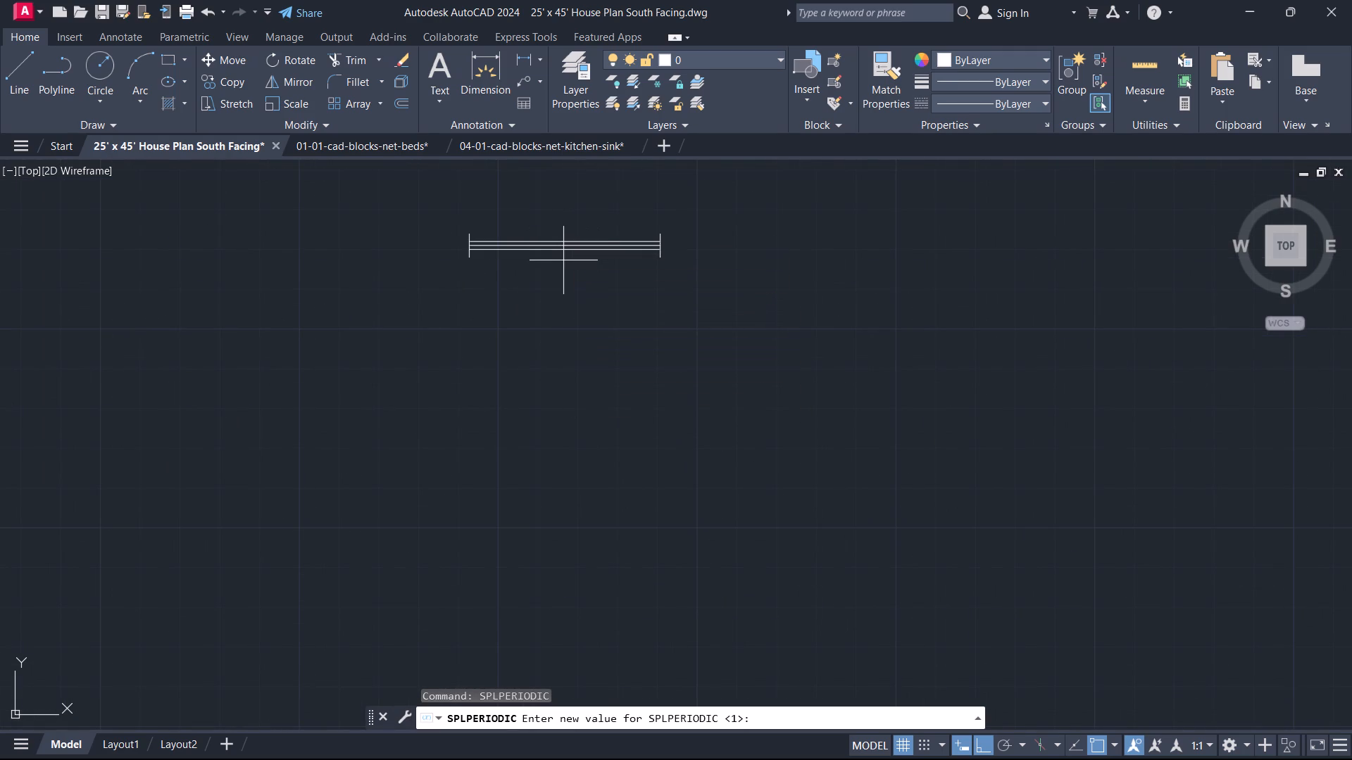
Rotate all five lines of the lower spare window symbol a quarter turn, so that it runs north-south.
click(672, 270)
click(332, 242)
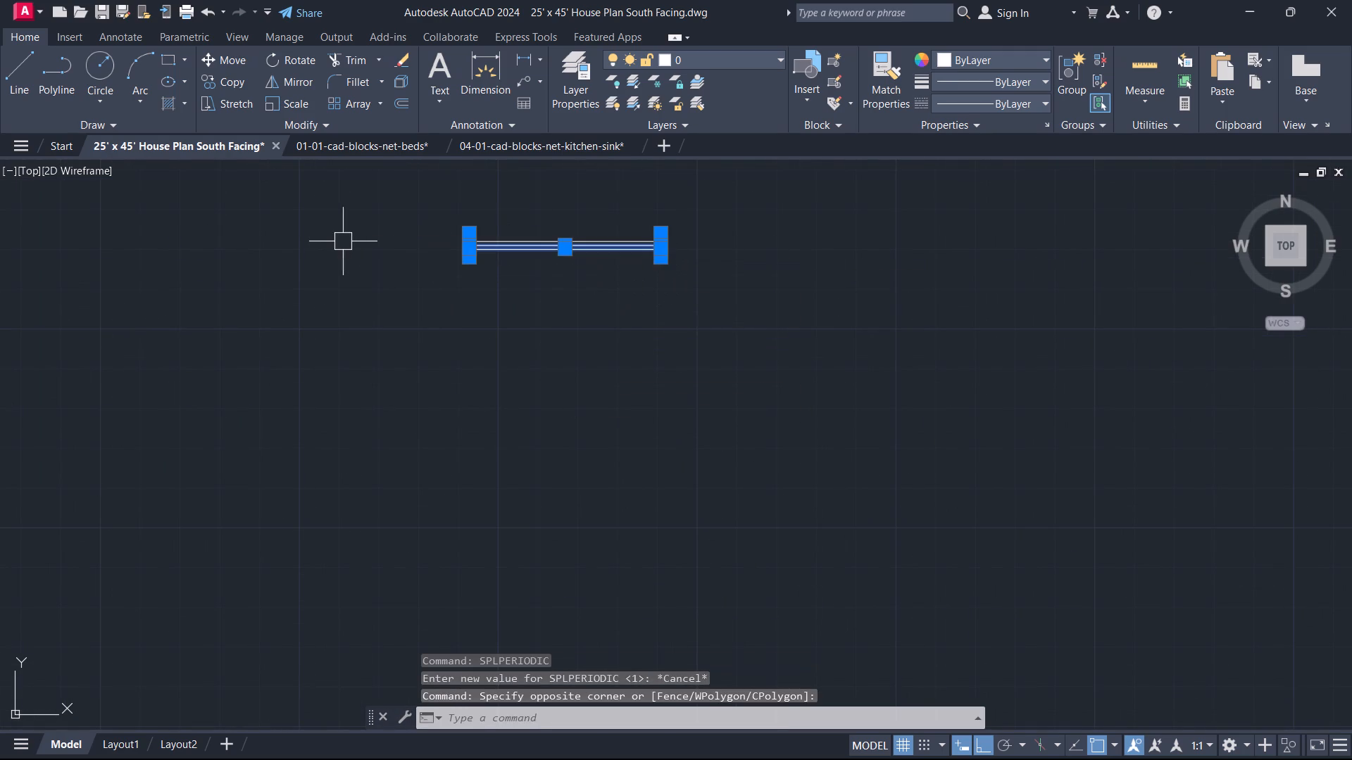
click(722, 324)
click(513, 209)
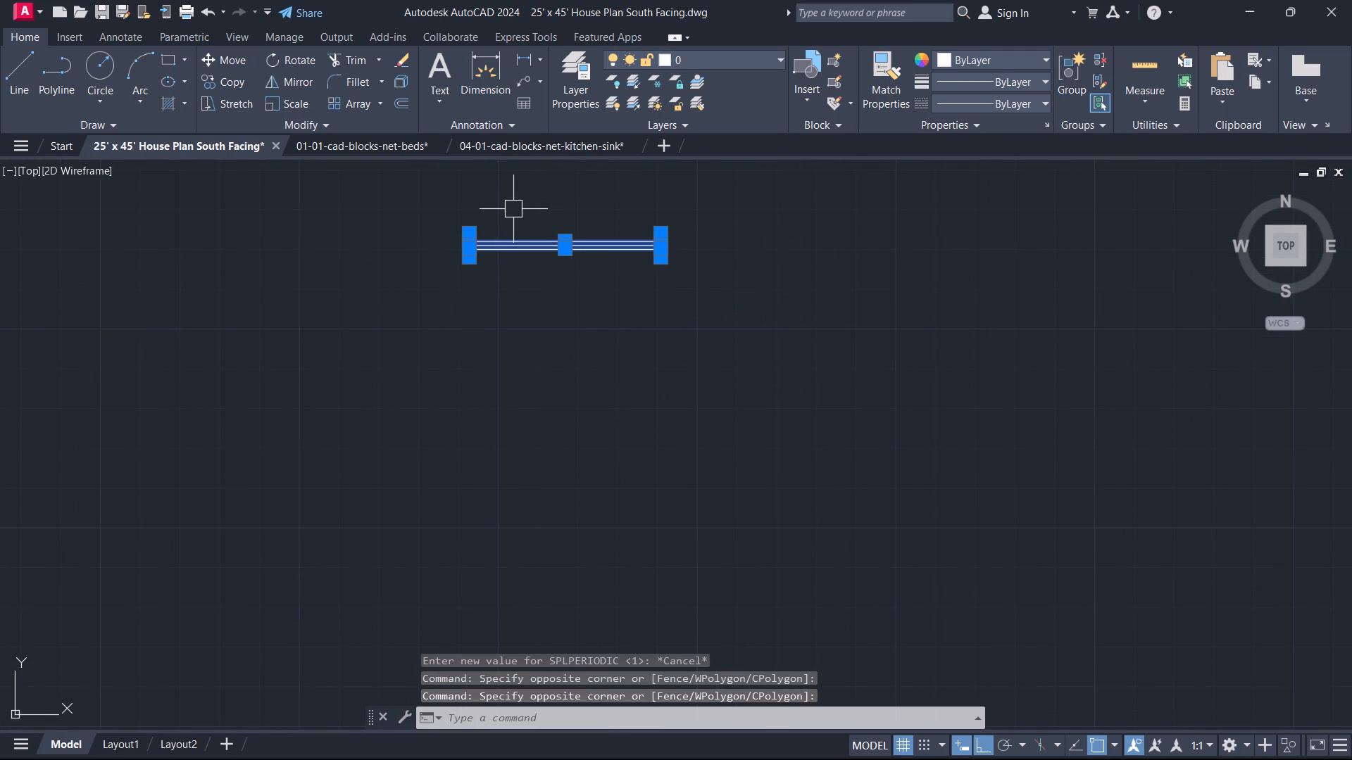
text(RO)
key(space)
key(space)
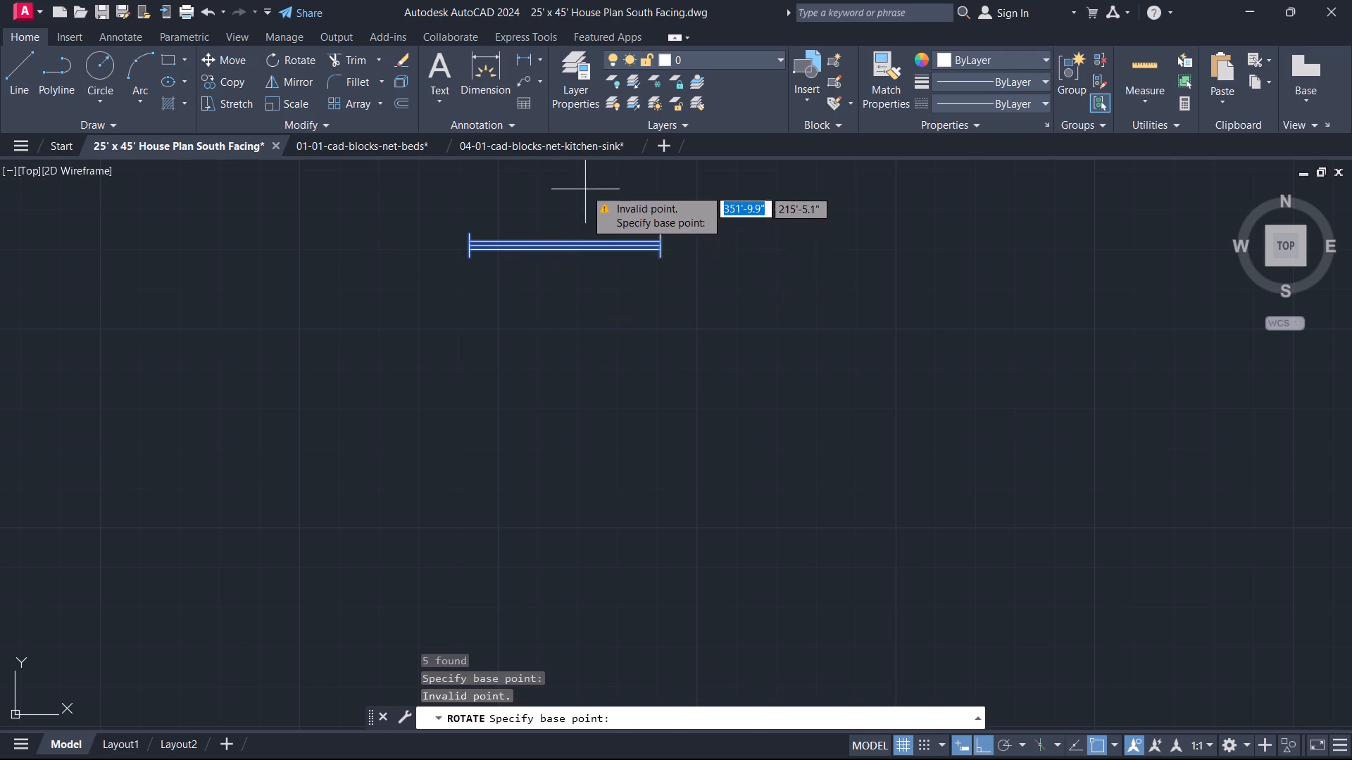
click(585, 189)
click(594, 405)
key(Escape)
key(Escape)
key(Escape)
key(Escape)
key(Escape)
key(Escape)
key(Escape)
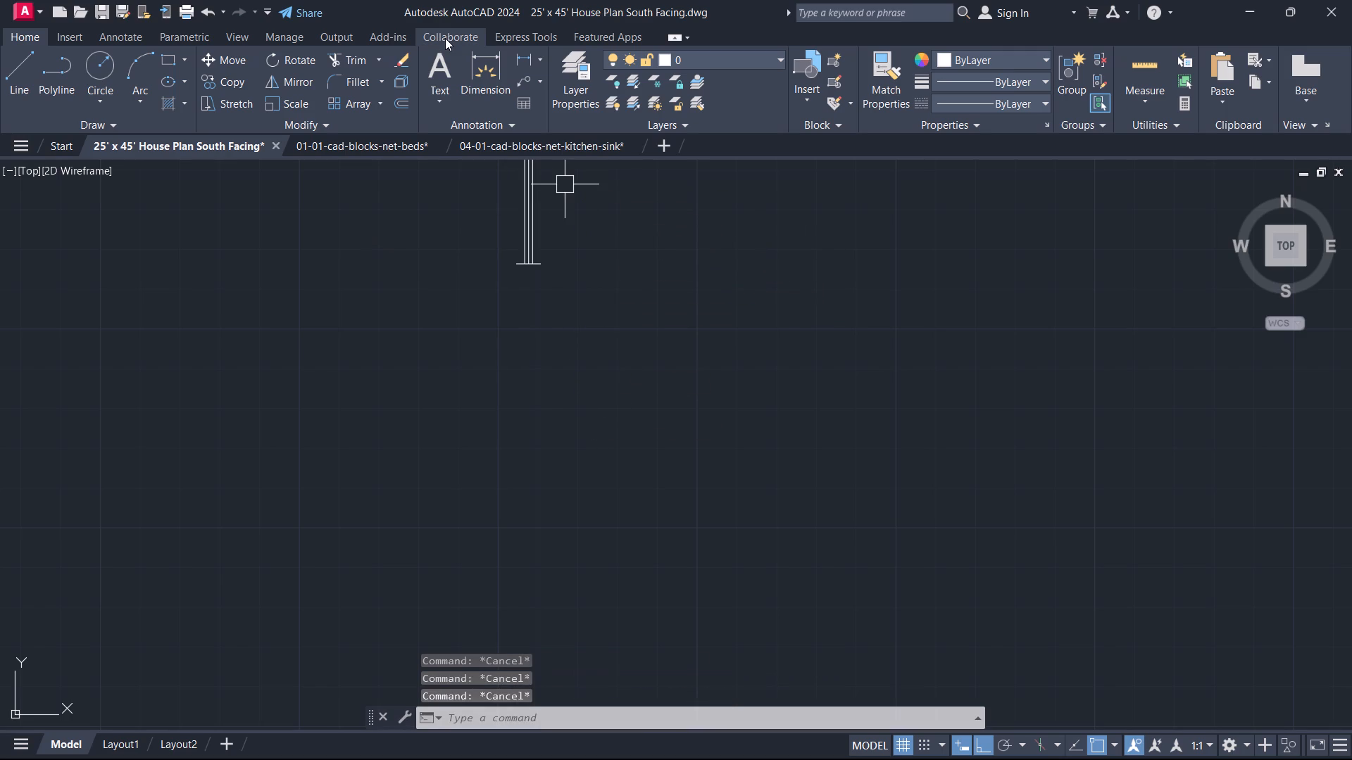
Copy the vertical spare window symbol, by its centre, onto the midpoint of the marker line in the living hall's east wall.
scroll(255, 34, down, 2)
middle_drag(549, 251, 569, 276)
scroll(551, 258, down, 3)
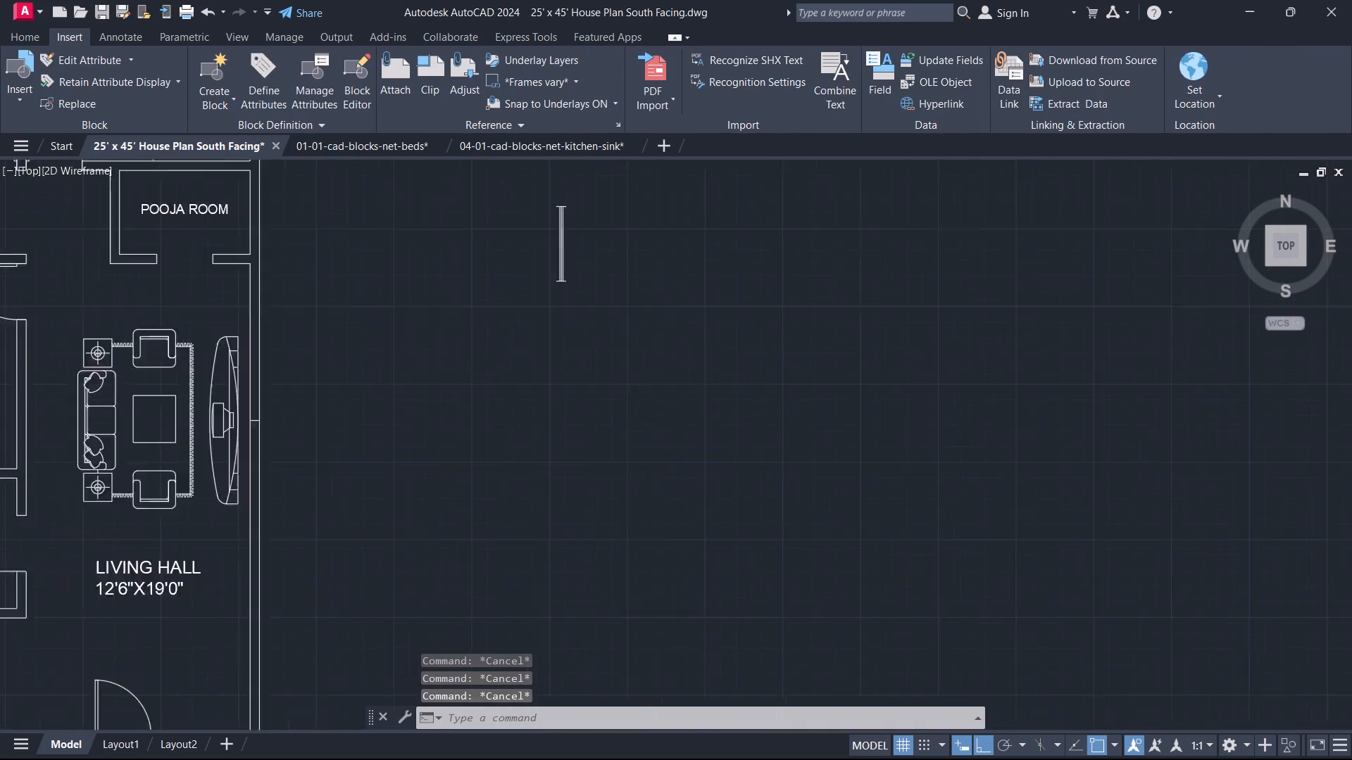
middle_drag(573, 277, 608, 333)
drag(632, 361, 606, 341)
click(460, 257)
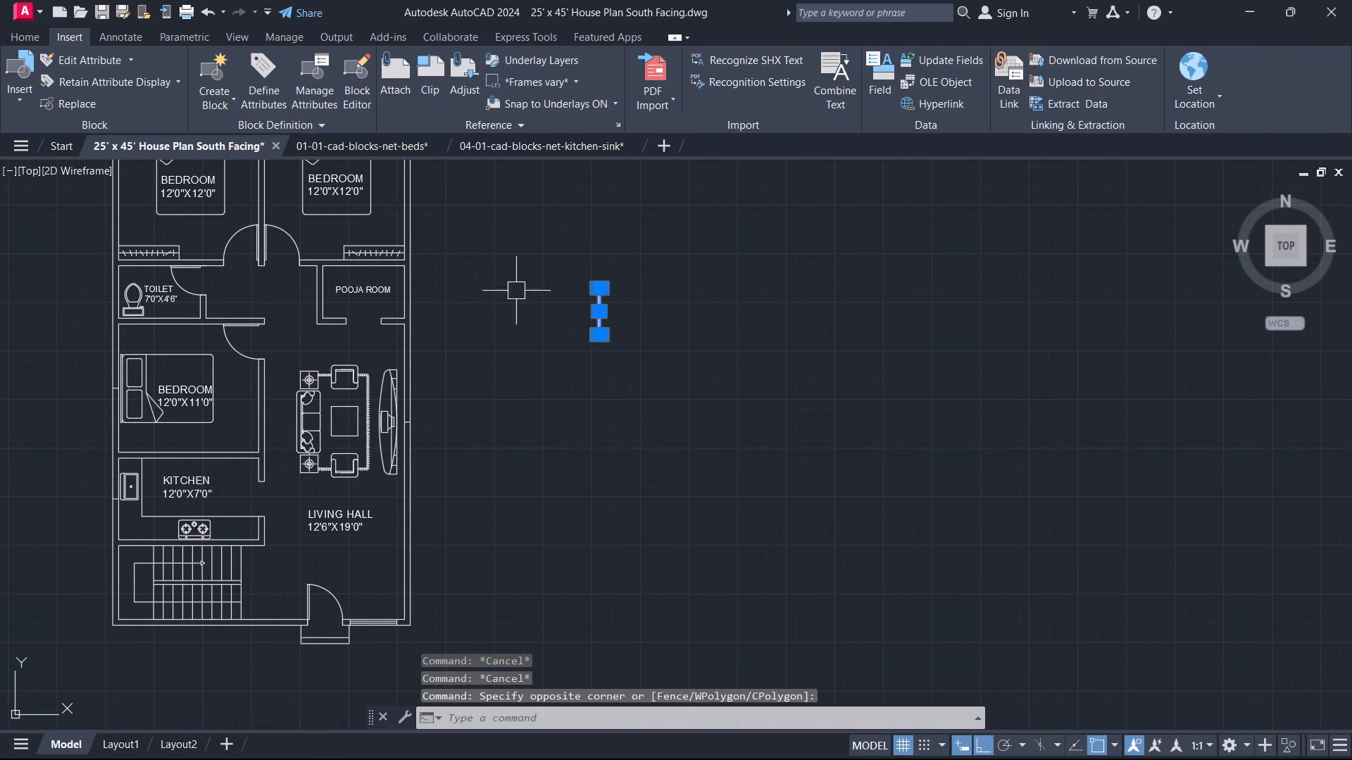
scroll(570, 310, up, 3)
scroll(687, 296, up, 2)
key(c)
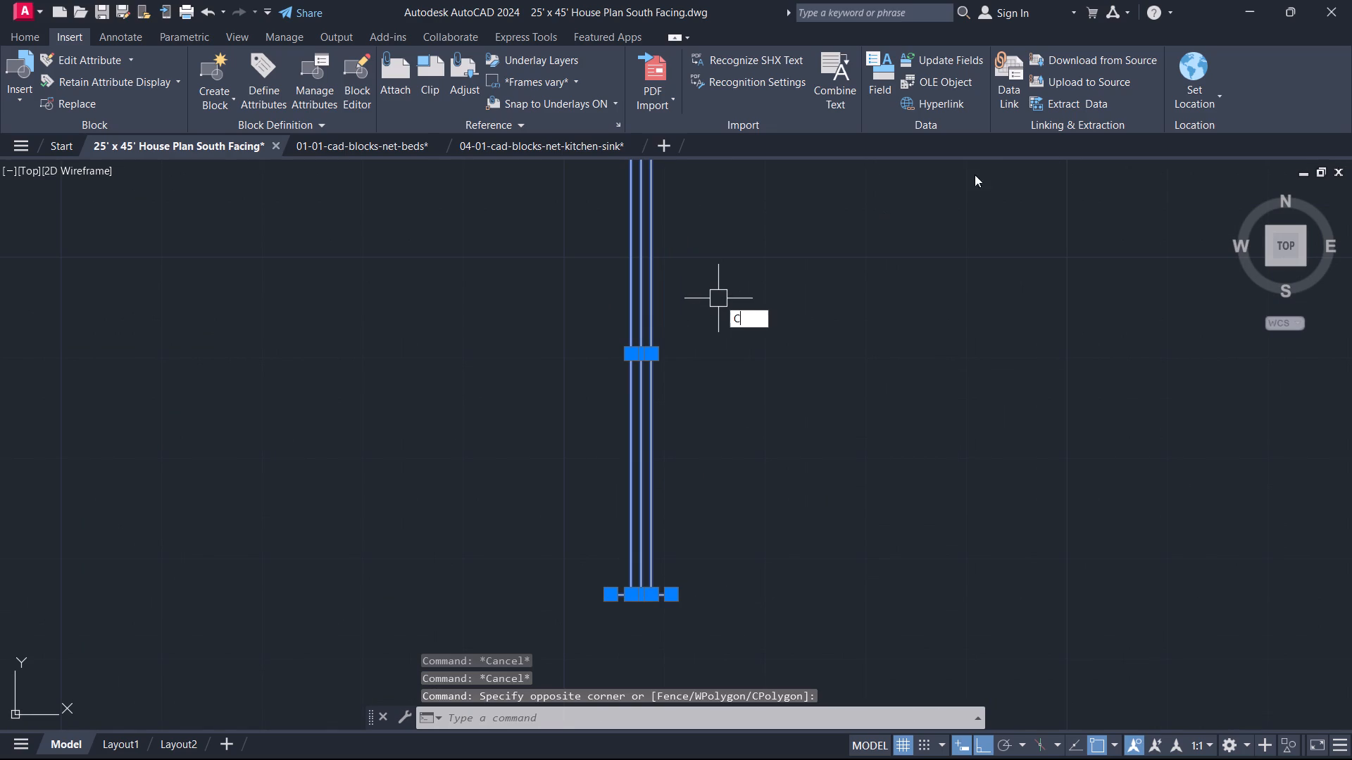
key(o)
key(space)
scroll(1351, 759, down, 1)
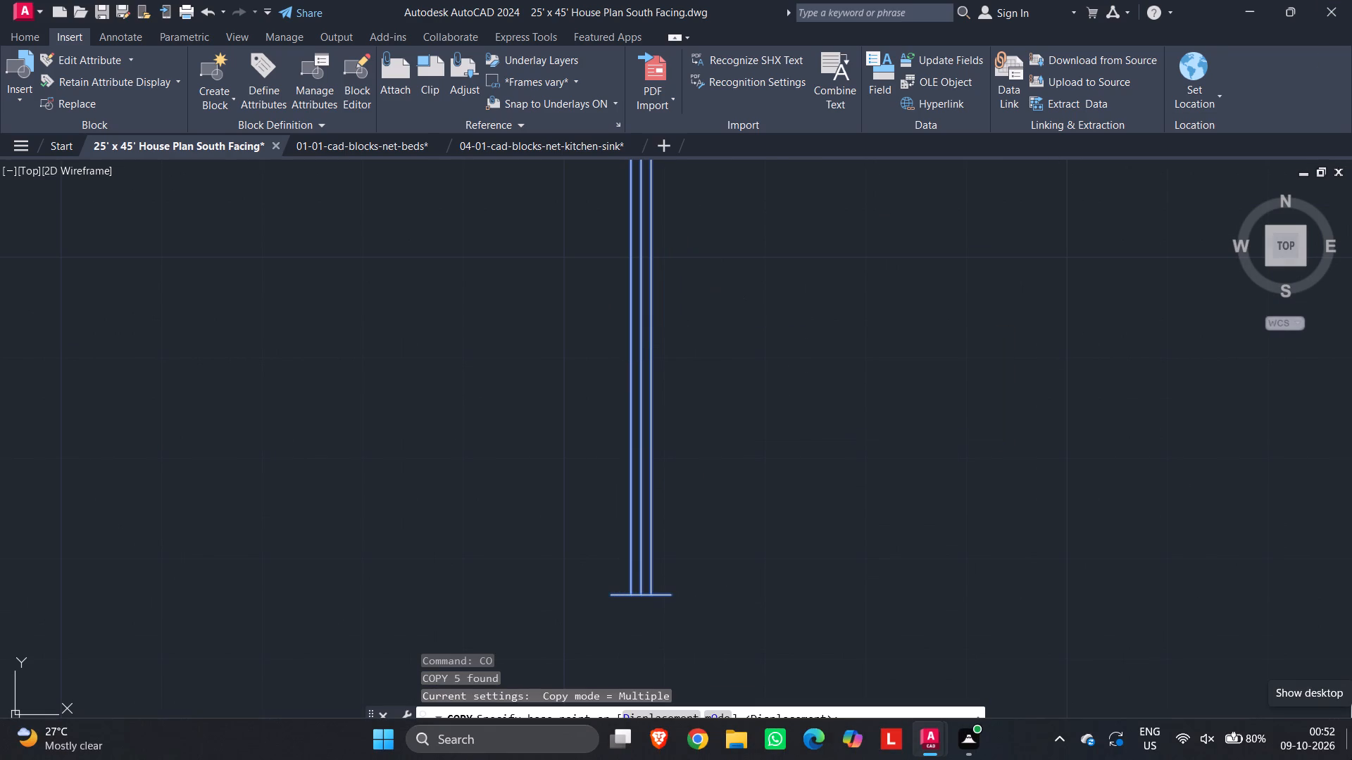
scroll(1351, 759, down, 1)
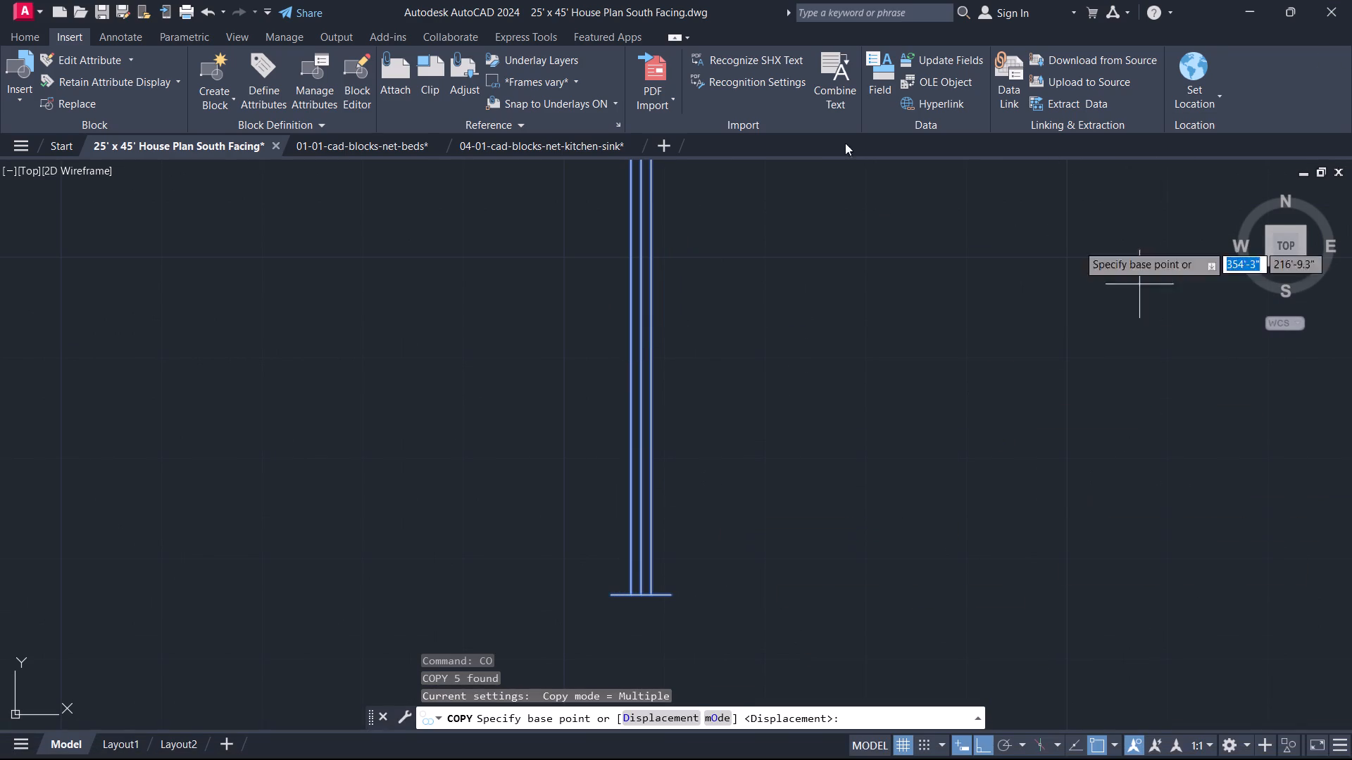
scroll(521, 75, down, 4)
scroll(521, 75, up, 5)
scroll(521, 75, down, 3)
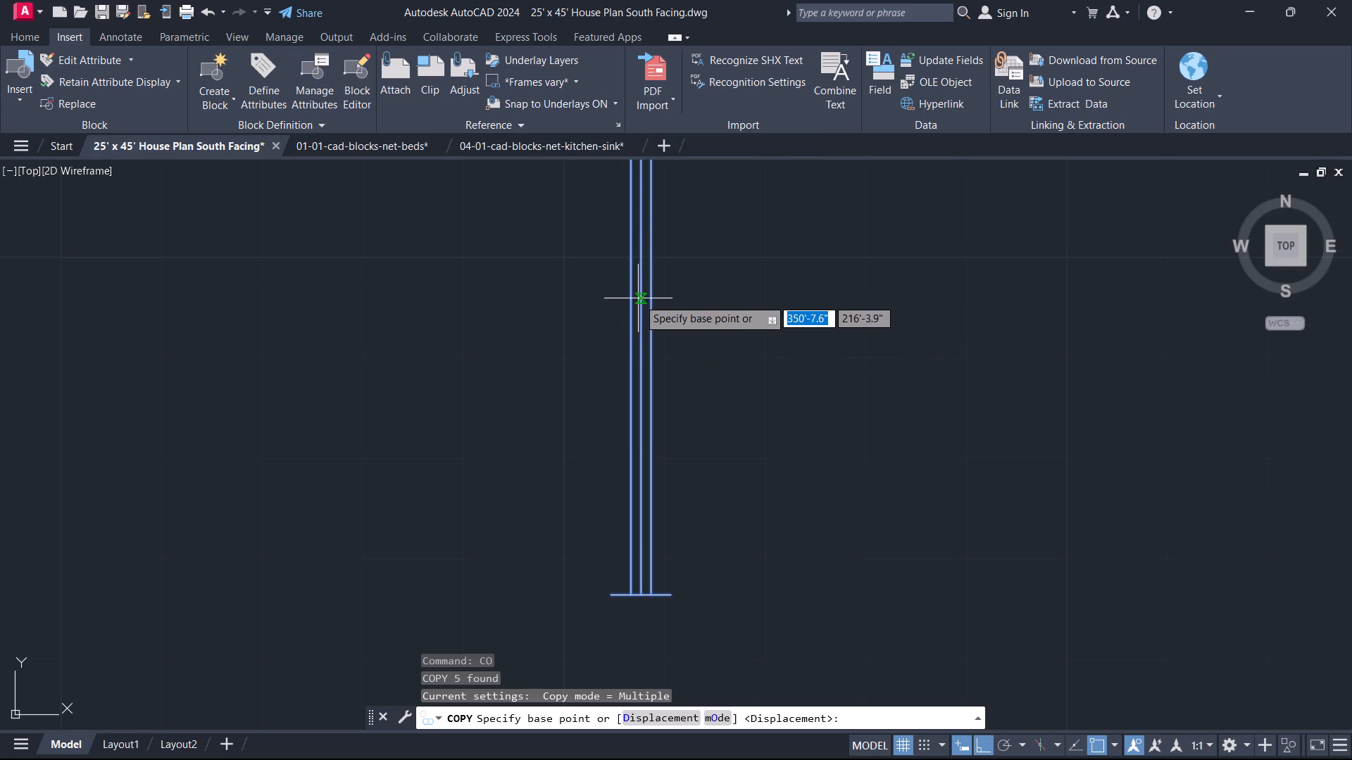
click(644, 358)
scroll(401, 374, down, 3)
middle_drag(404, 373, 930, 286)
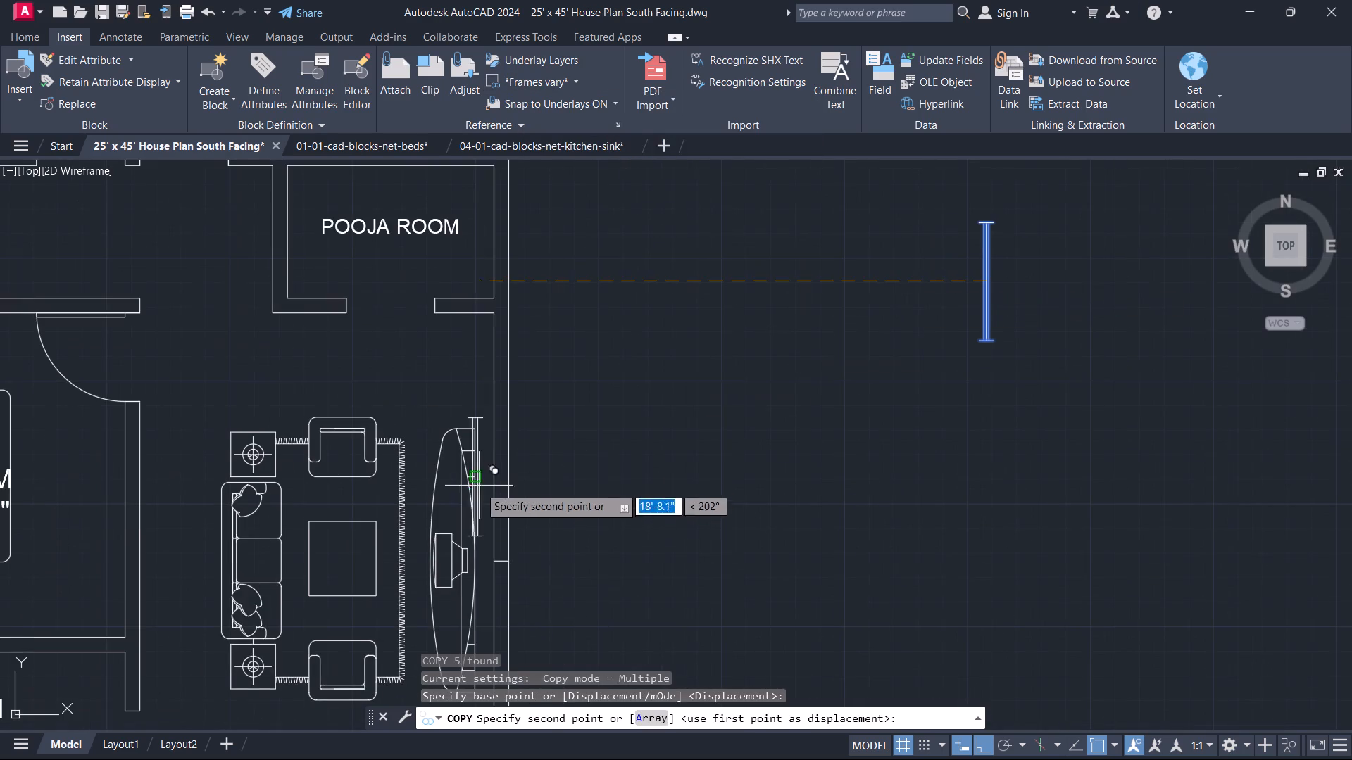
scroll(489, 555, up, 4)
click(547, 584)
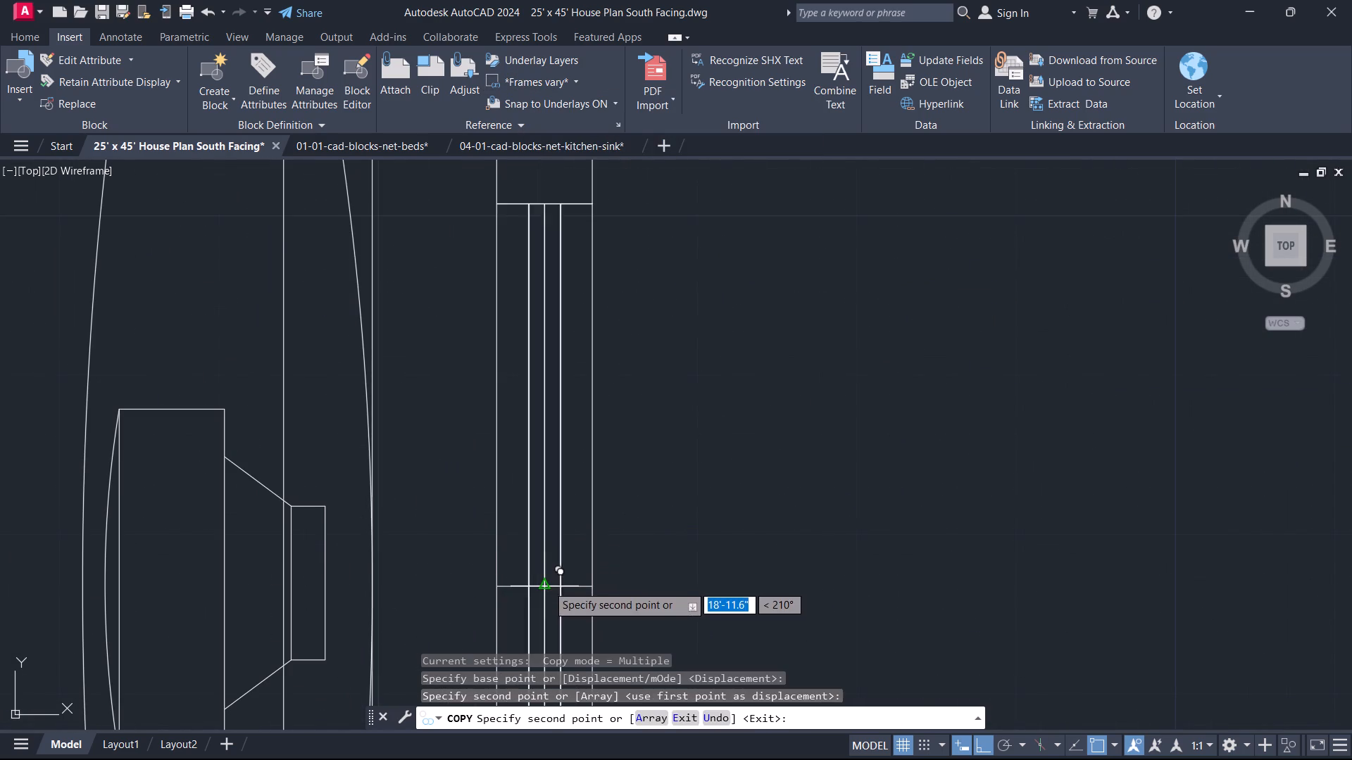
Place another copy of the vertical window symbol on the marker line's midpoint in the 12'0"X11'0" bedroom's west wall.
scroll(262, 528, down, 4)
scroll(98, 538, down, 1)
middle_drag(104, 534, 844, 424)
scroll(425, 355, up, 3)
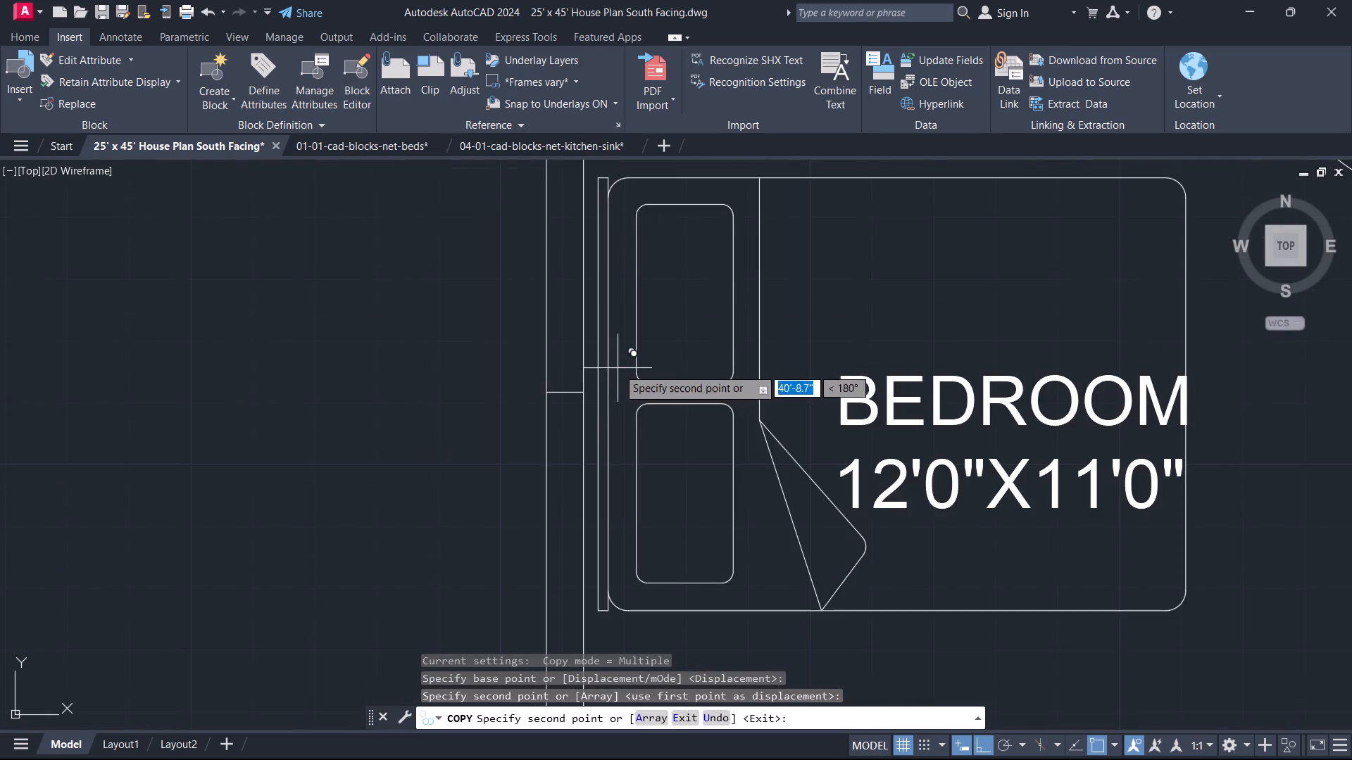
scroll(600, 382, up, 3)
click(463, 418)
Place a further copy of the vertical window symbol on the marker line's midpoint in the kitchen's west wall and end copying.
scroll(534, 454, down, 4)
middle_drag(570, 494, 499, 260)
scroll(570, 494, down, 1)
scroll(499, 260, up, 1)
scroll(480, 497, up, 1)
middle_drag(478, 503, 408, 97)
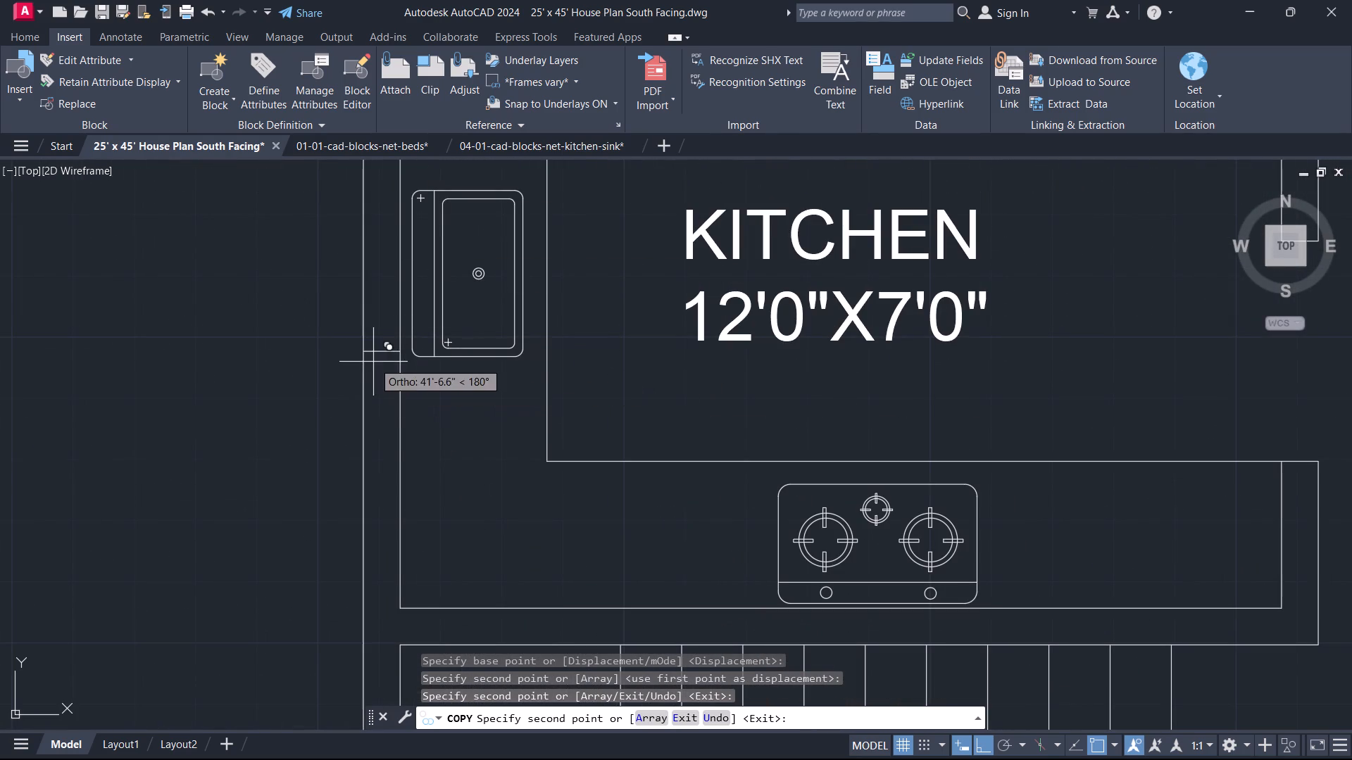
scroll(376, 353, up, 5)
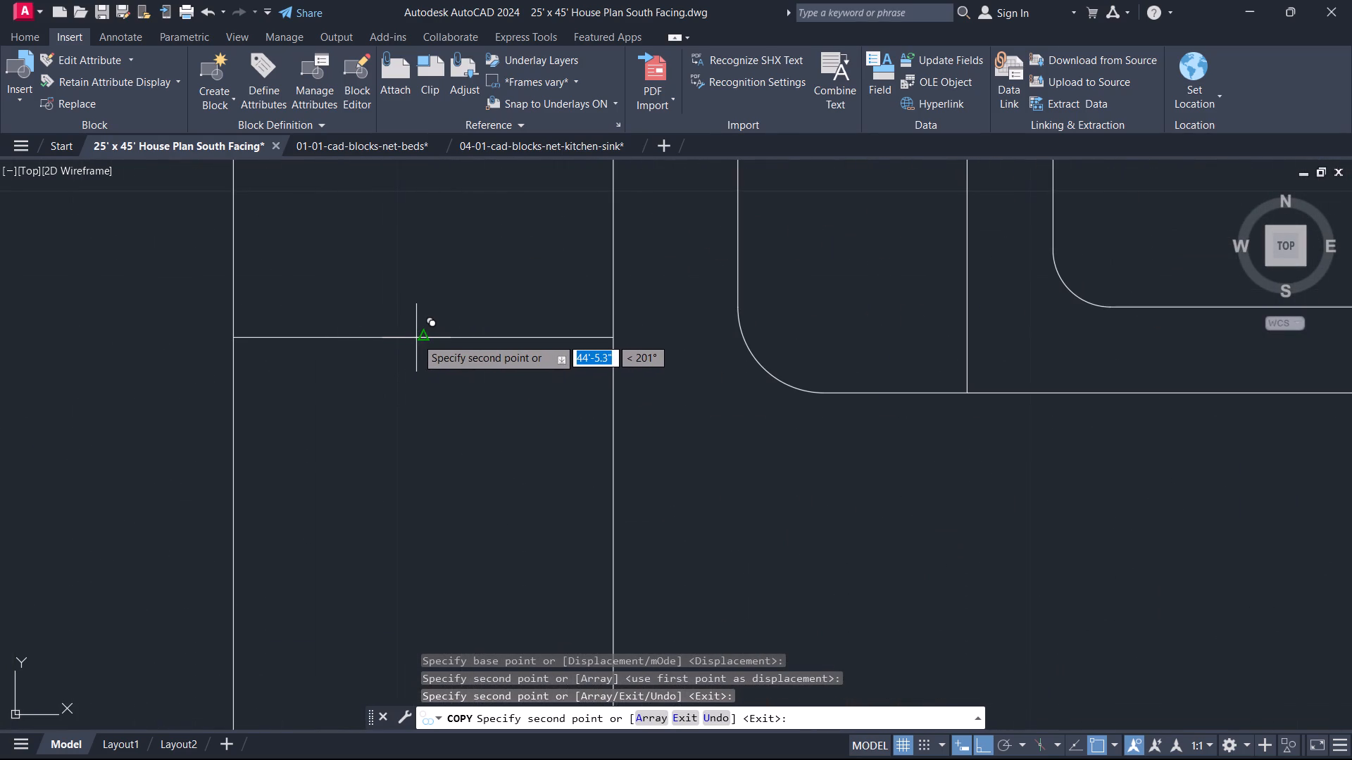
double_click(417, 338)
scroll(403, 364, down, 3)
scroll(426, 368, up, 3)
key(grave)
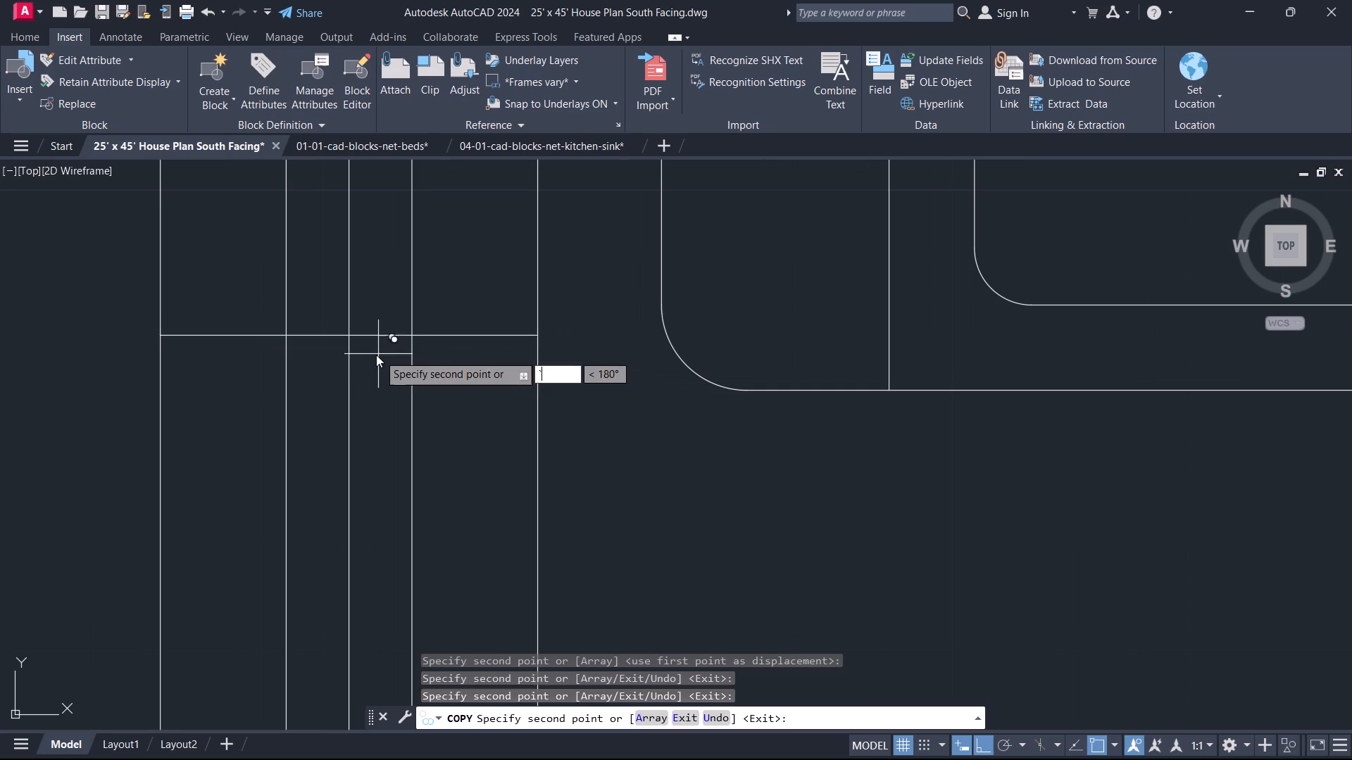
click(376, 355)
key(Escape)
key(Escape)
Erase the marker line and the window symbol's middle line in the kitchen's west wall.
click(374, 355)
click(331, 320)
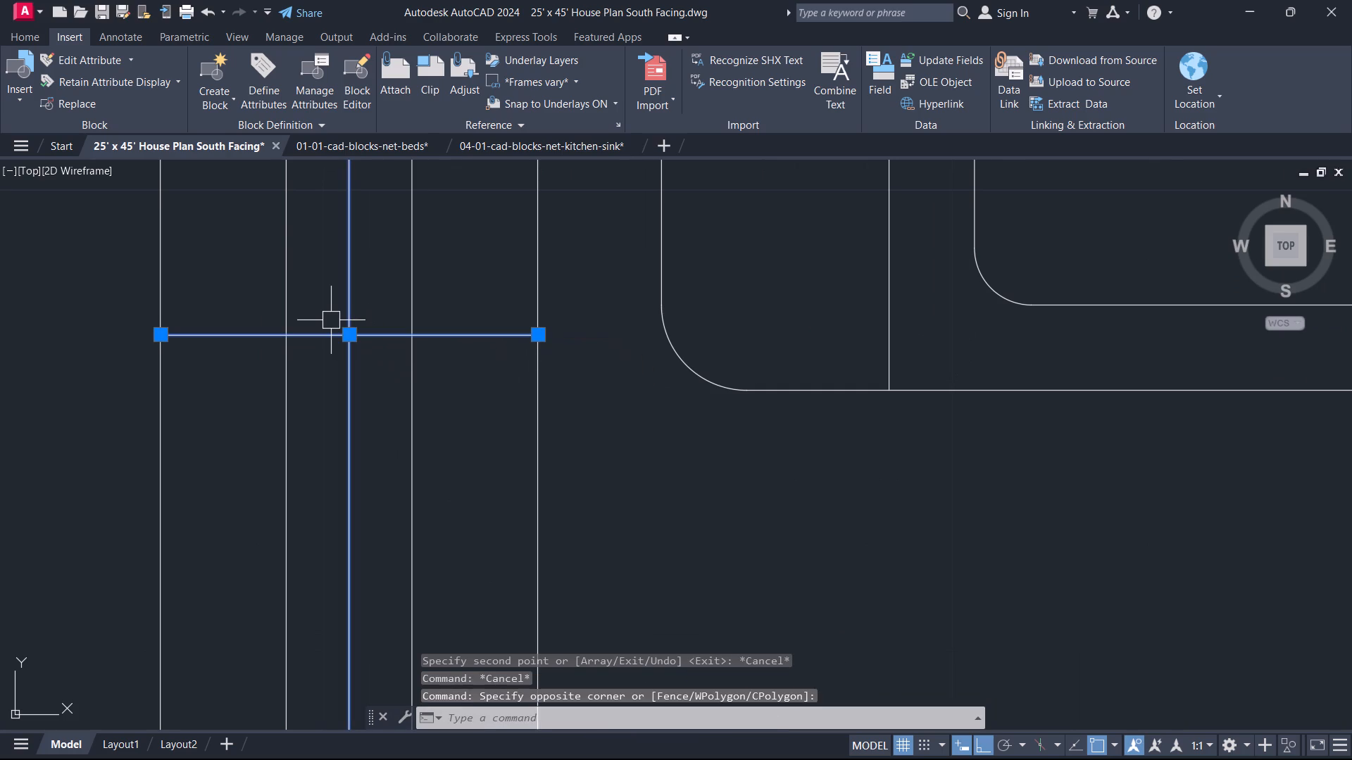
key(Delete)
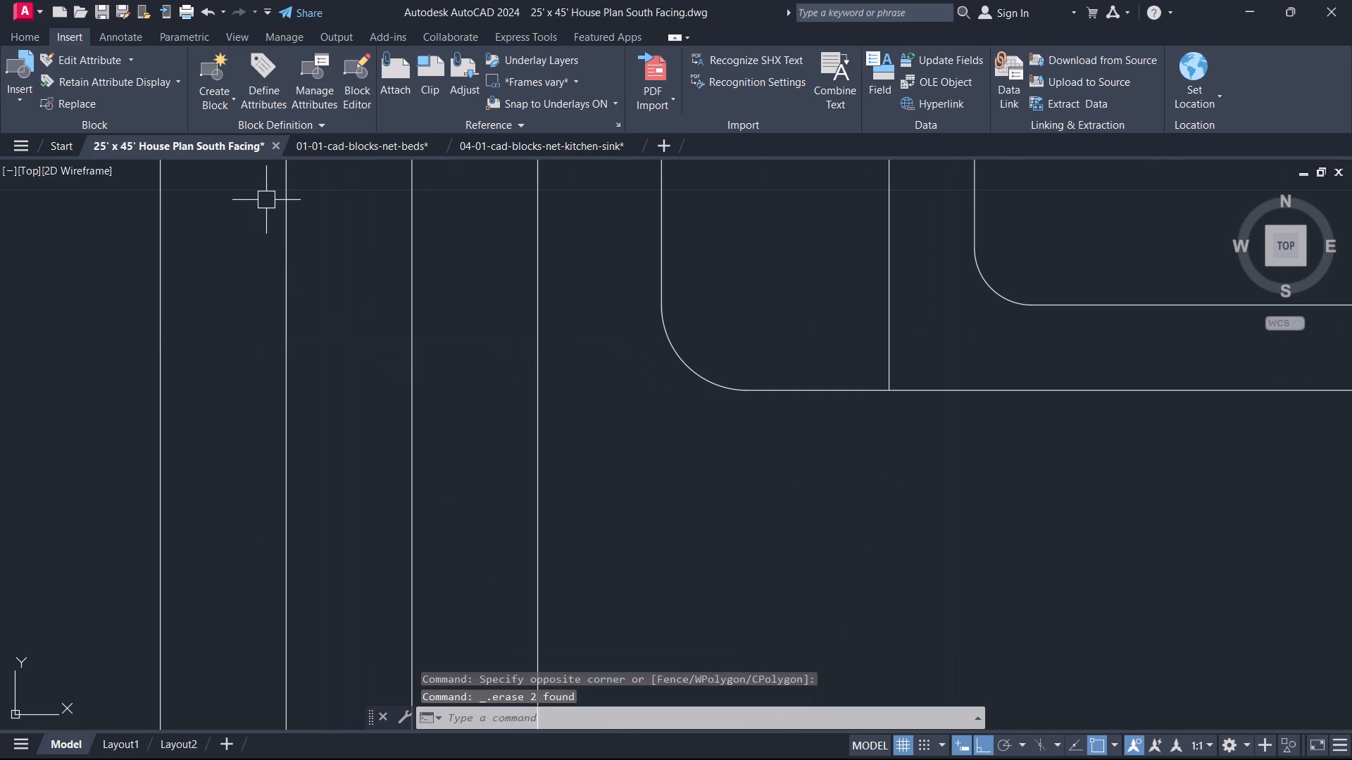
Erase the marker line and the window symbol's middle line in the 12'0"X11'0" bedroom's west wall.
scroll(292, 235, down, 6)
middle_drag(418, 312, 423, 676)
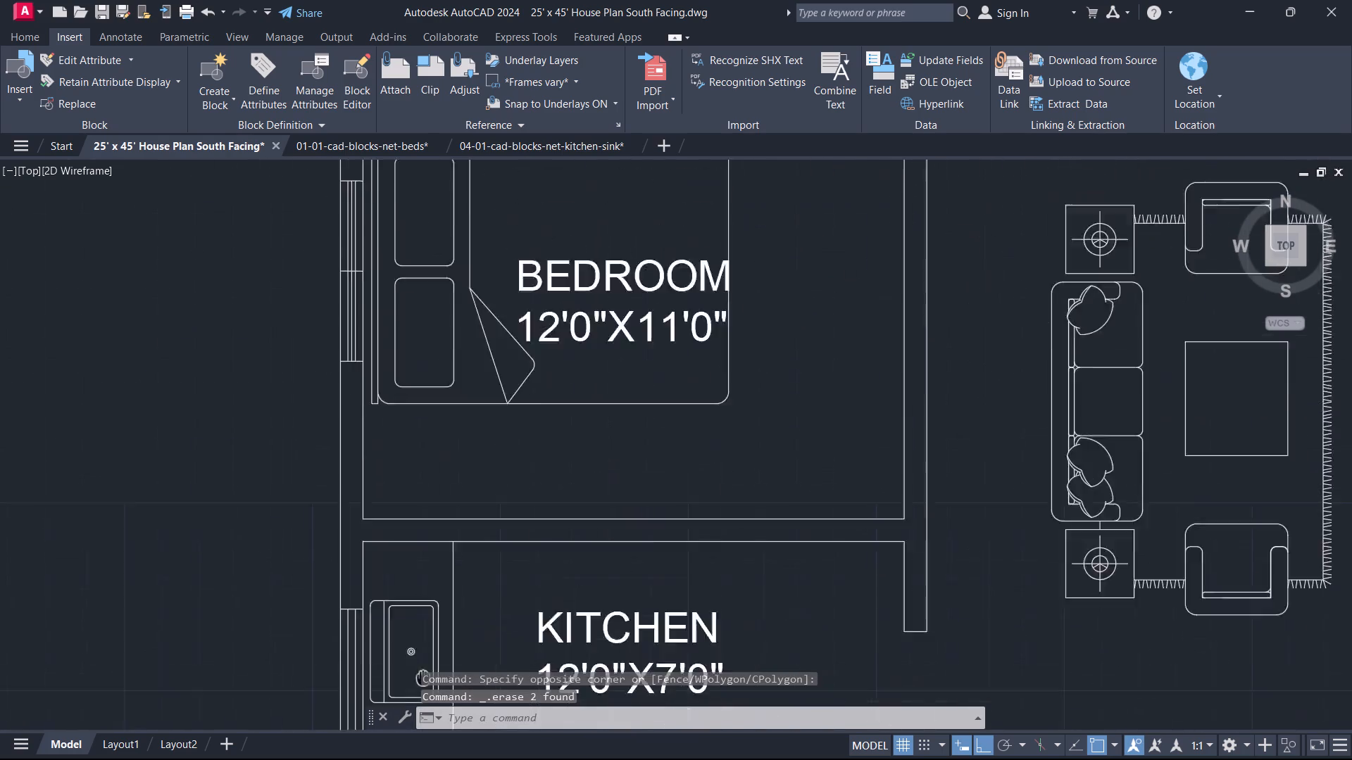
middle_drag(423, 676, 441, 759)
scroll(403, 448, up, 2)
middle_drag(301, 322, 362, 726)
scroll(301, 322, up, 1)
scroll(362, 726, up, 3)
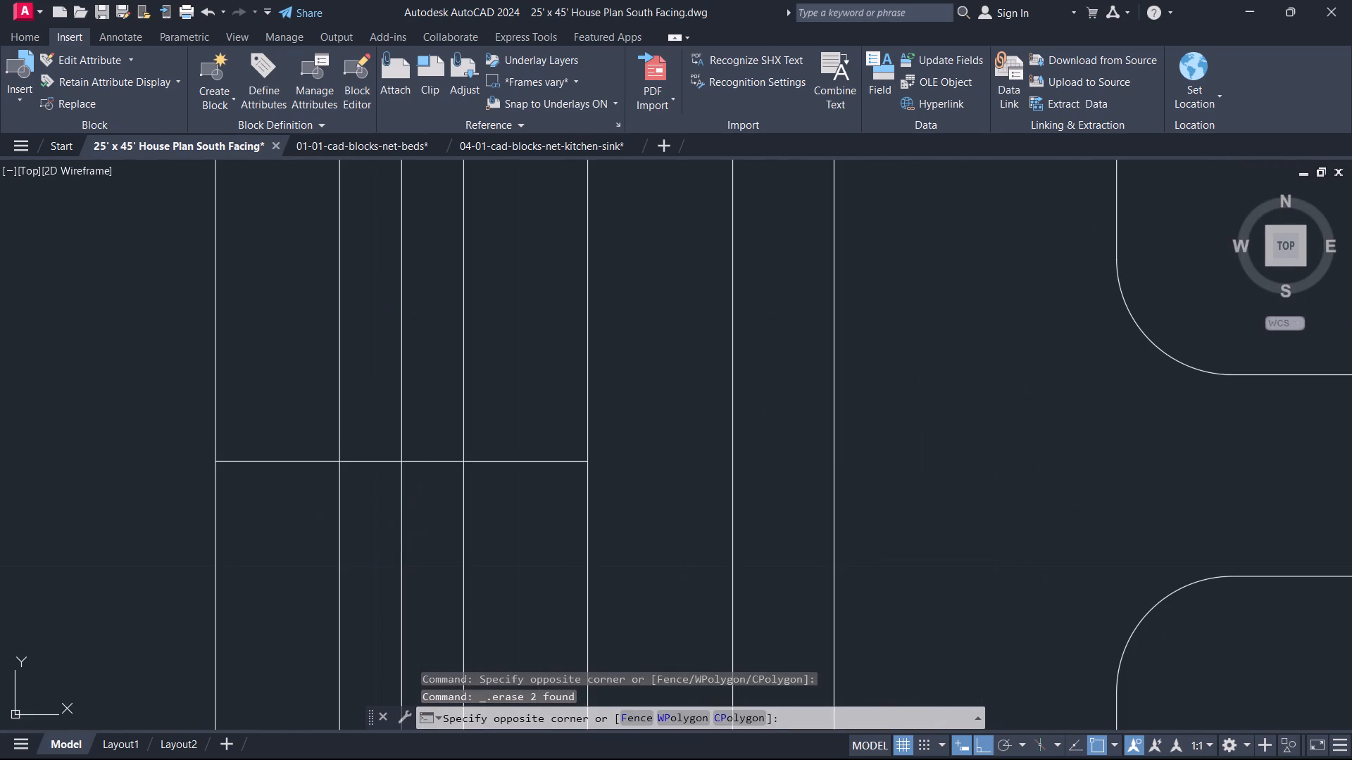
click(425, 498)
click(376, 432)
key(Delete)
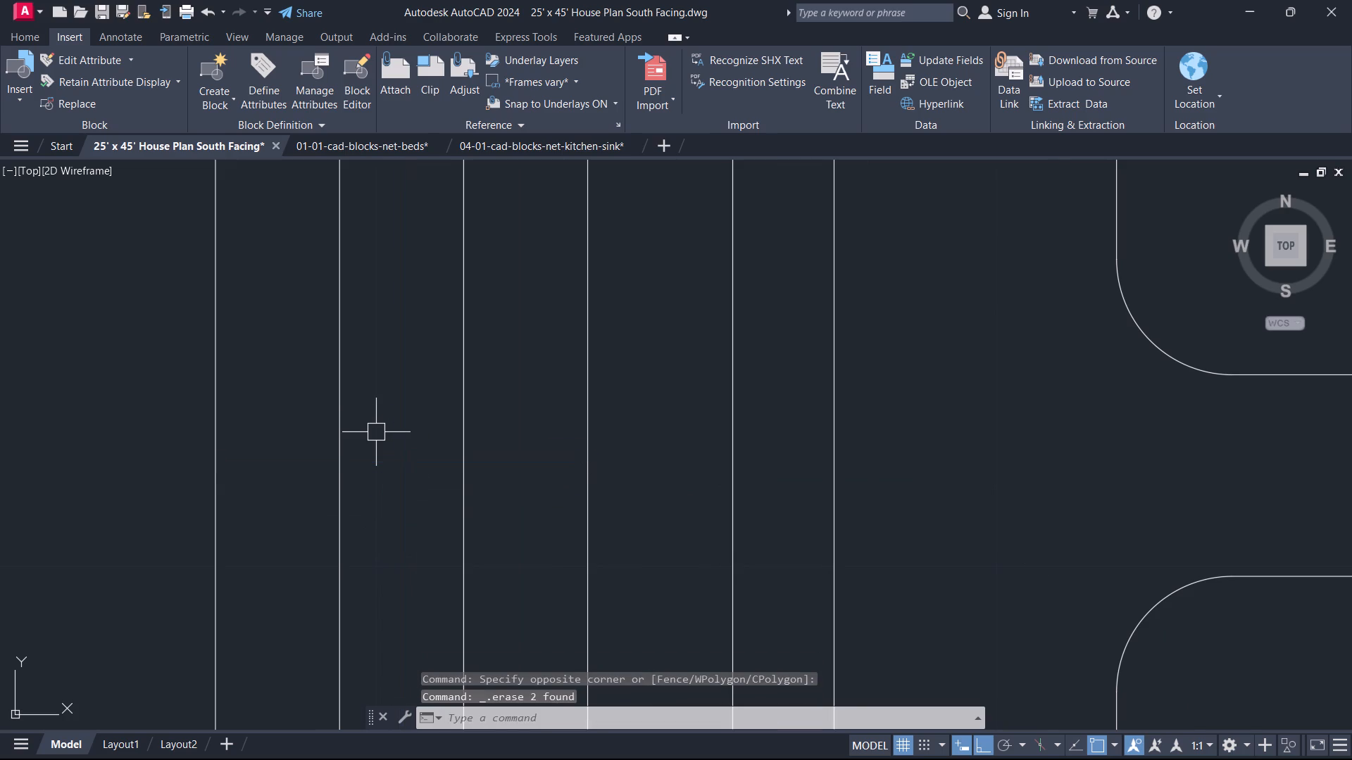
Erase the marker line and the window symbol's middle line in the living hall's east wall.
scroll(363, 404, down, 5)
scroll(827, 496, down, 2)
middle_drag(827, 495, 248, 429)
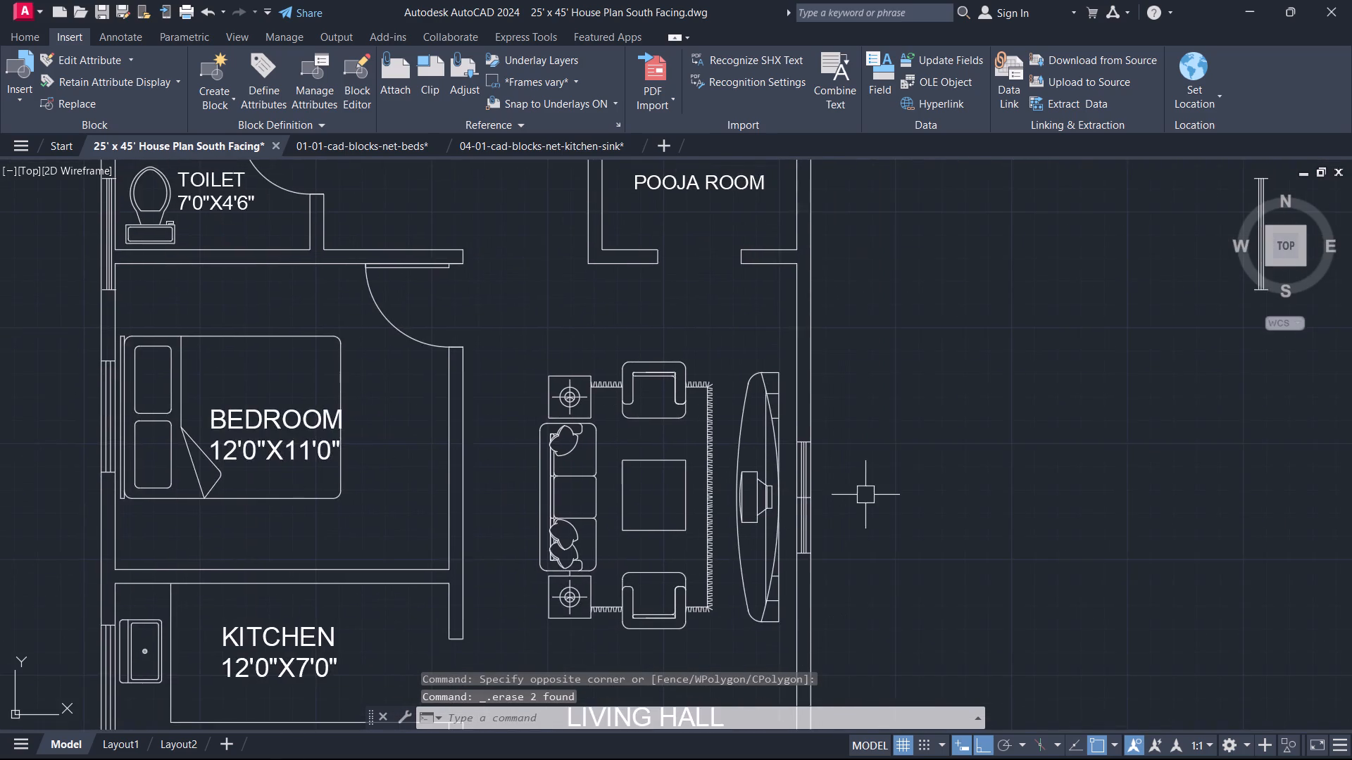
scroll(877, 503, up, 3)
scroll(751, 525, up, 3)
click(794, 462)
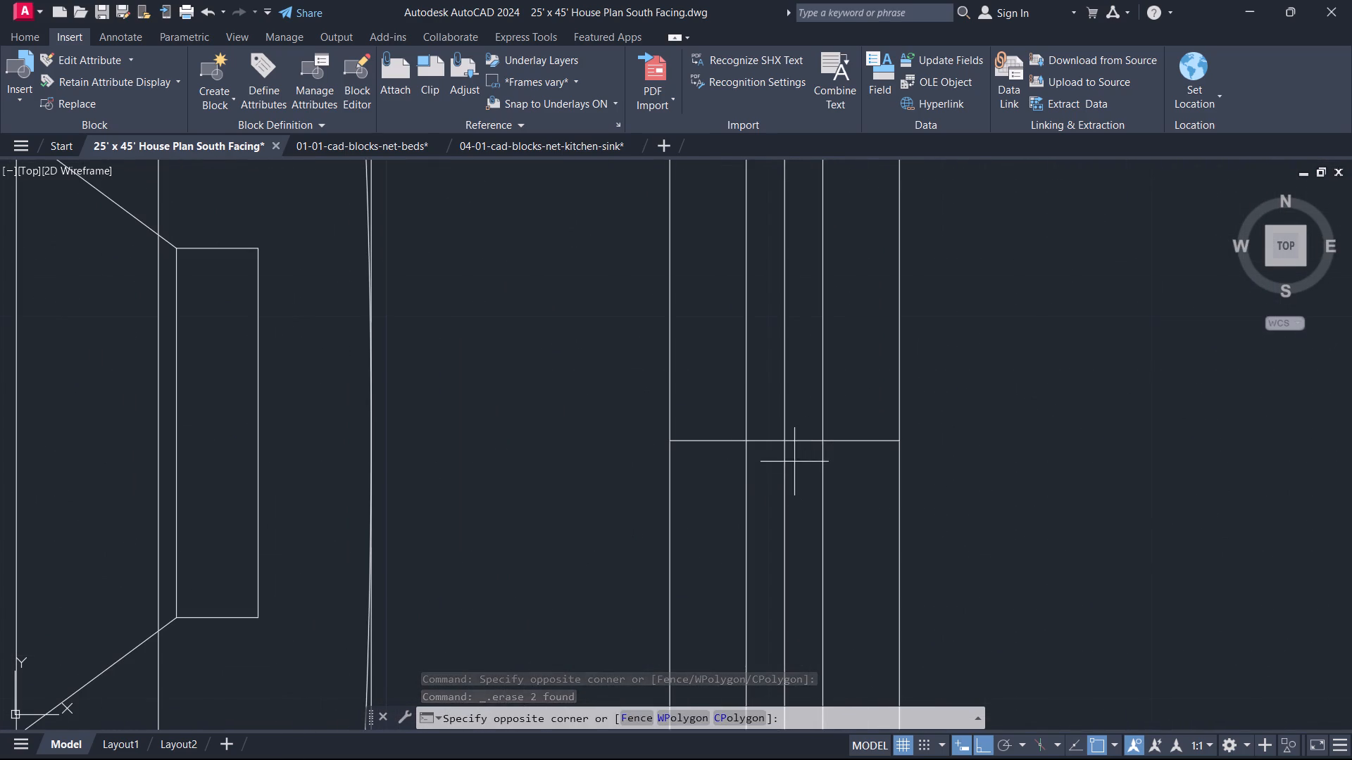
click(784, 427)
key(Delete)
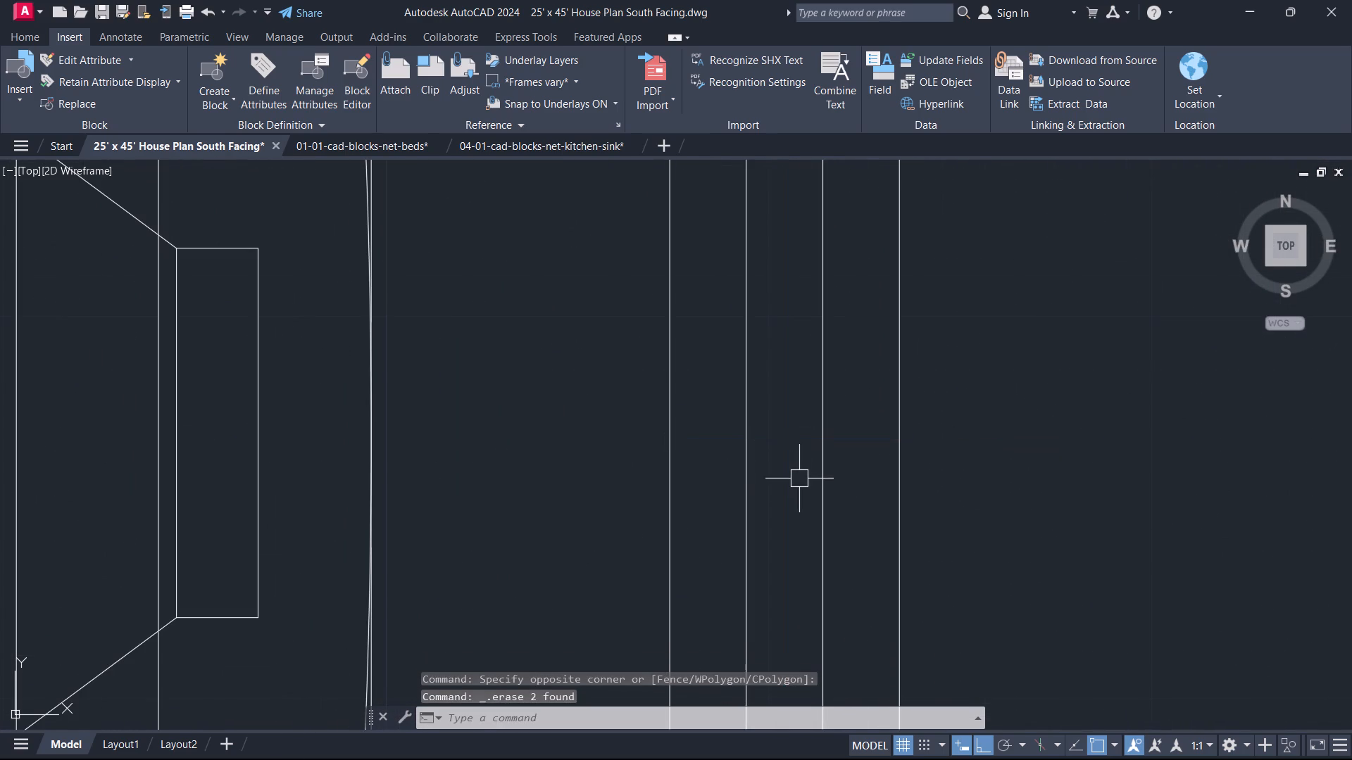
Erase the marker line and the window symbol's middle line in the northeast bedroom's north wall.
scroll(796, 478, down, 2)
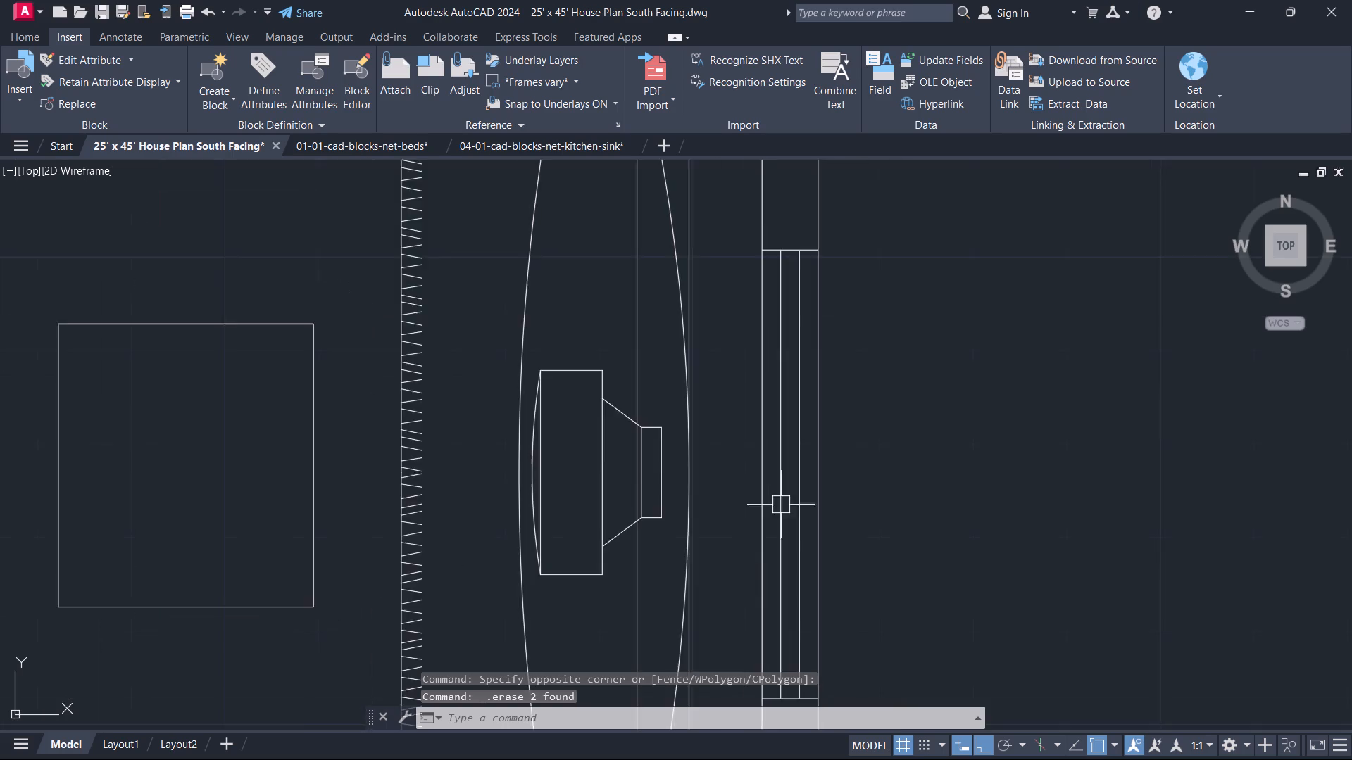
scroll(775, 537, down, 4)
scroll(613, 505, down, 2)
scroll(584, 259, up, 12)
middle_drag(589, 245, 589, 498)
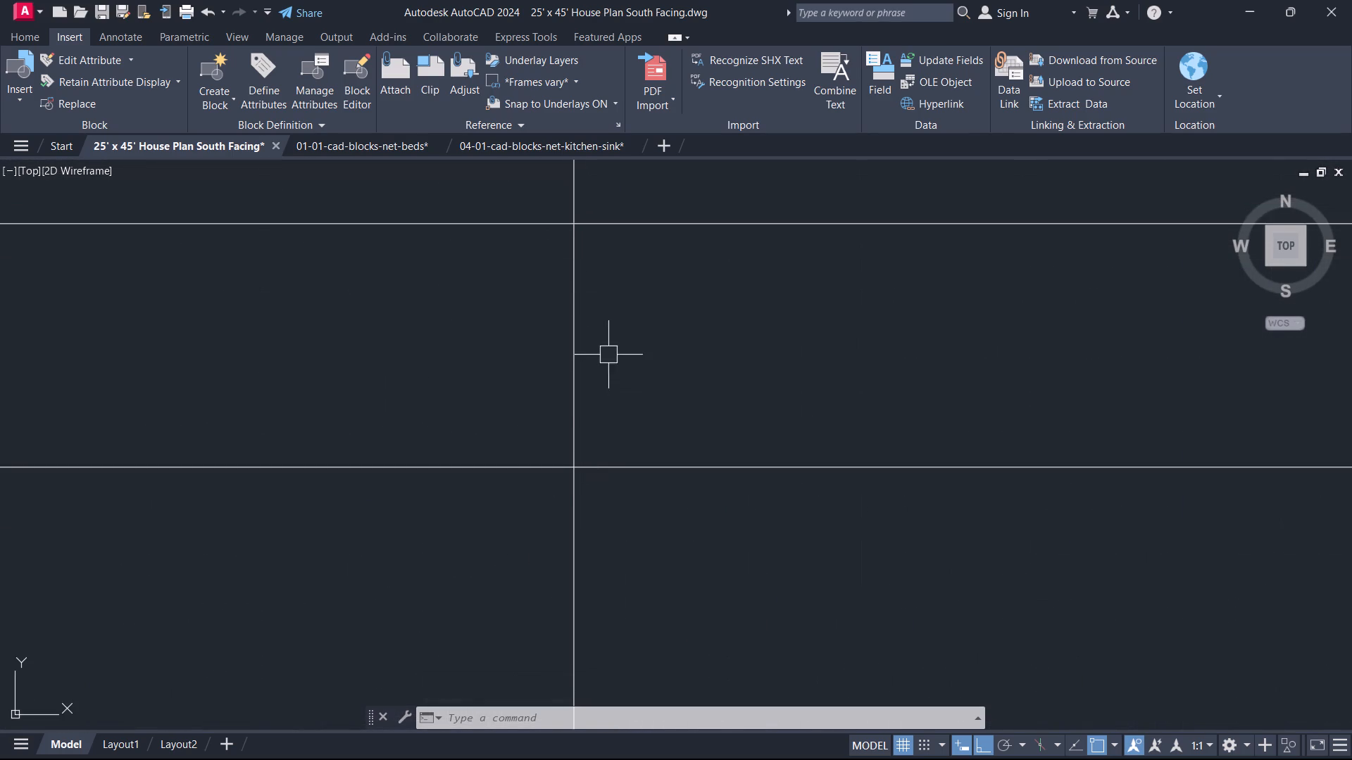
click(613, 337)
scroll(587, 298, down, 3)
click(563, 265)
key(Delete)
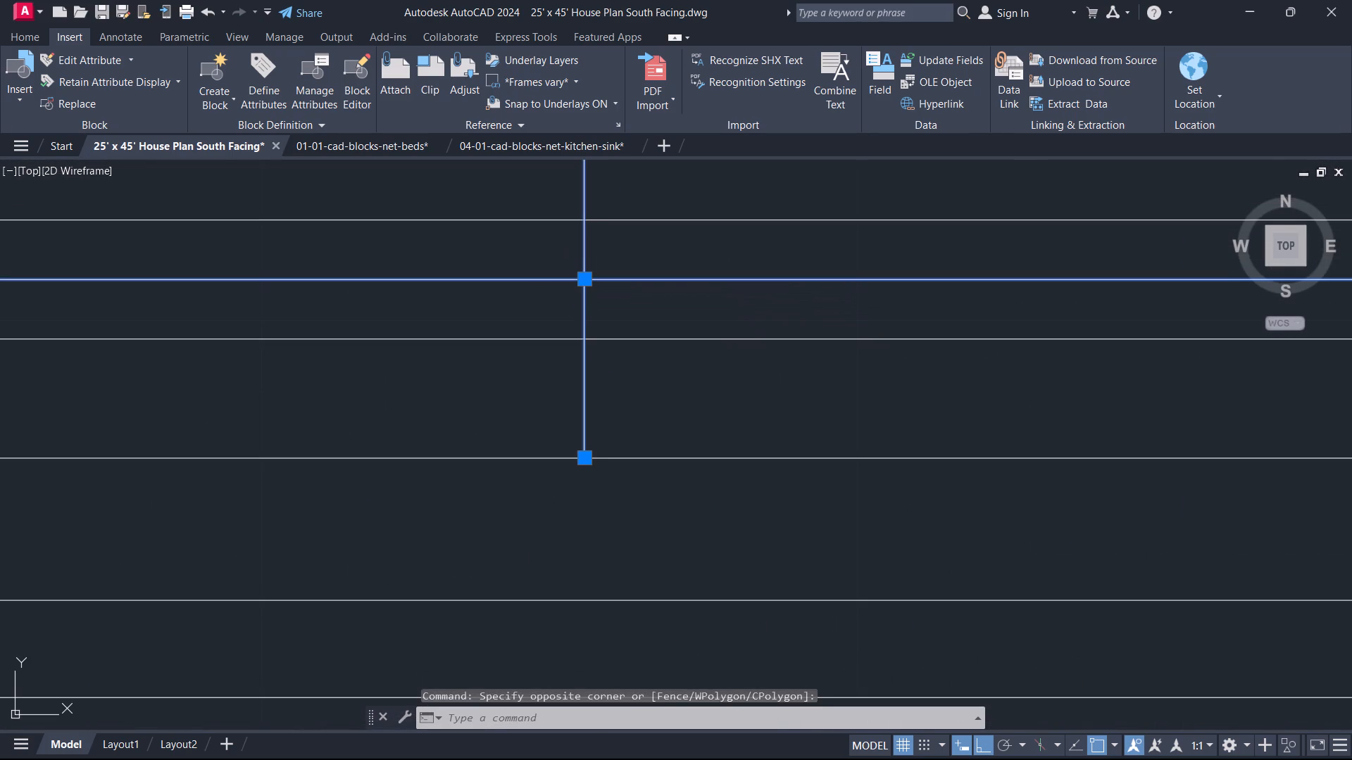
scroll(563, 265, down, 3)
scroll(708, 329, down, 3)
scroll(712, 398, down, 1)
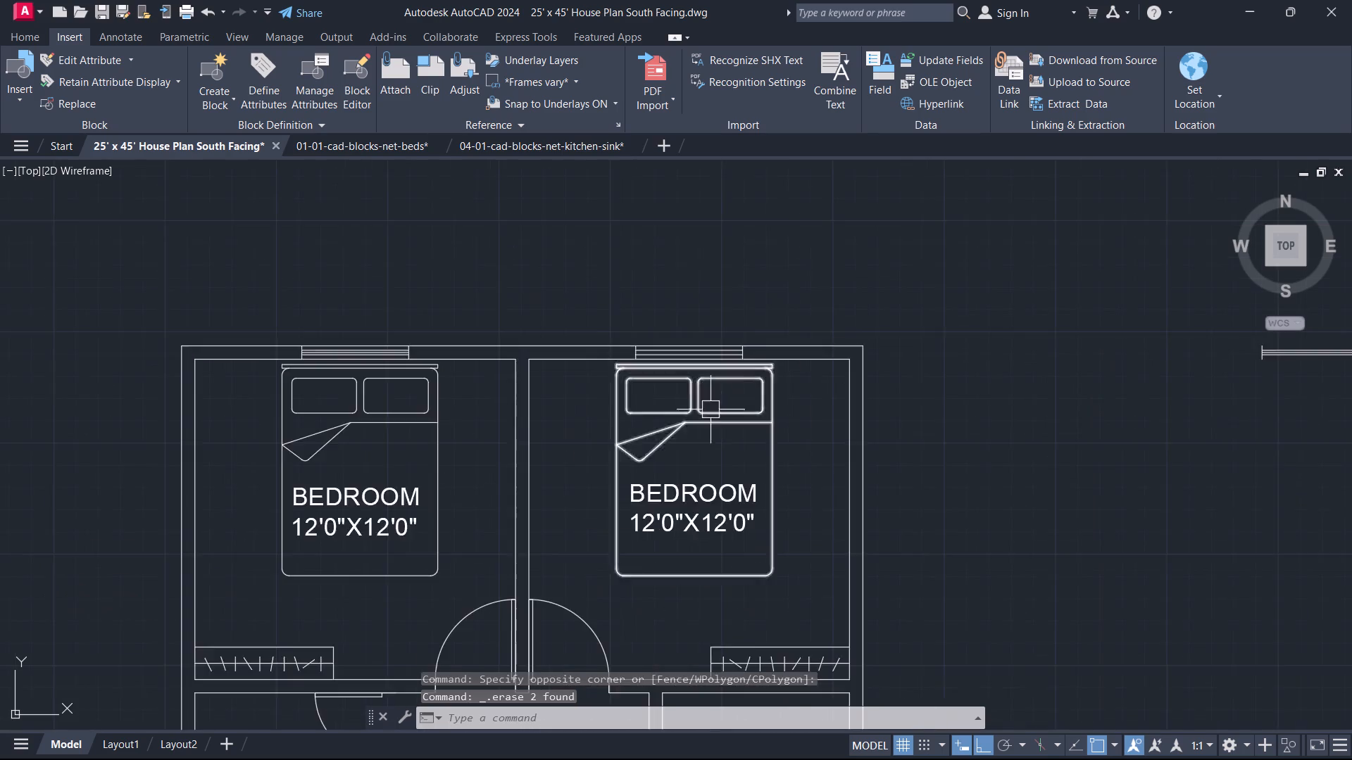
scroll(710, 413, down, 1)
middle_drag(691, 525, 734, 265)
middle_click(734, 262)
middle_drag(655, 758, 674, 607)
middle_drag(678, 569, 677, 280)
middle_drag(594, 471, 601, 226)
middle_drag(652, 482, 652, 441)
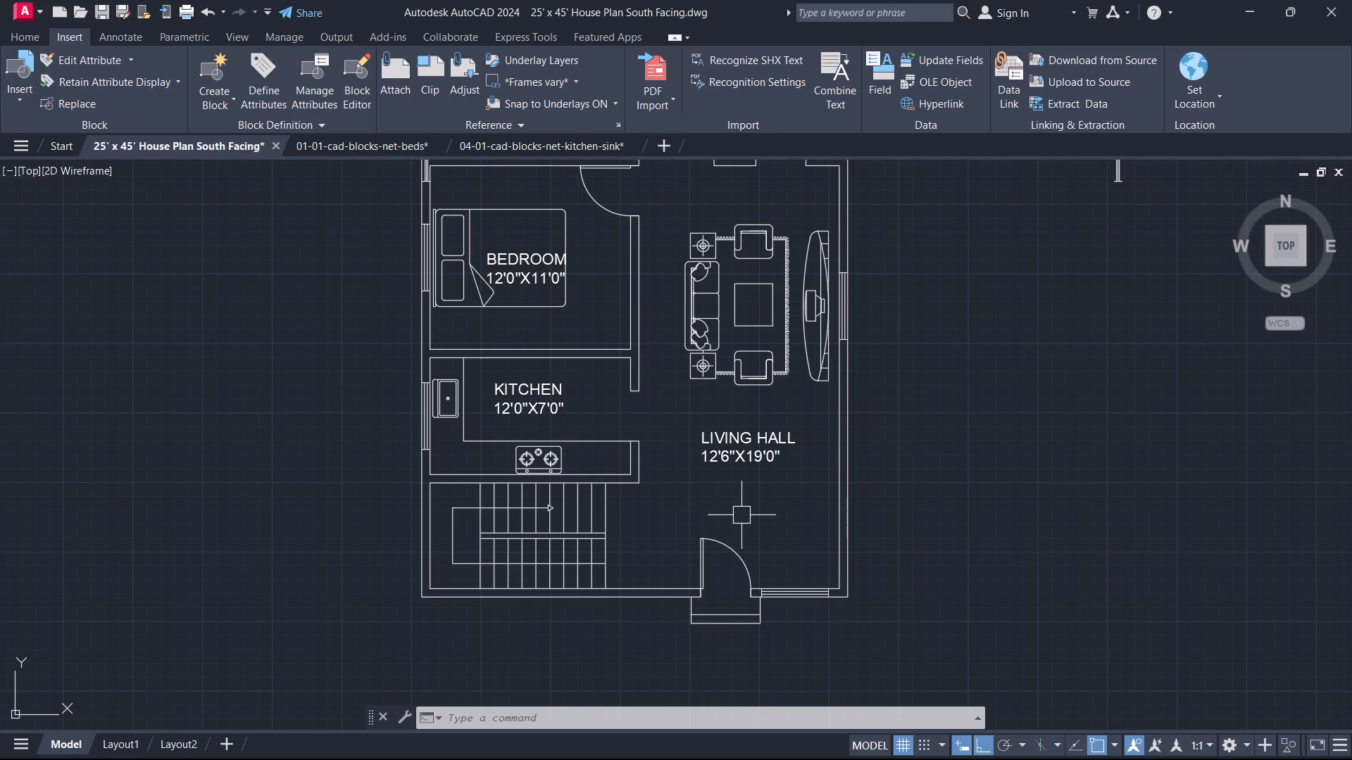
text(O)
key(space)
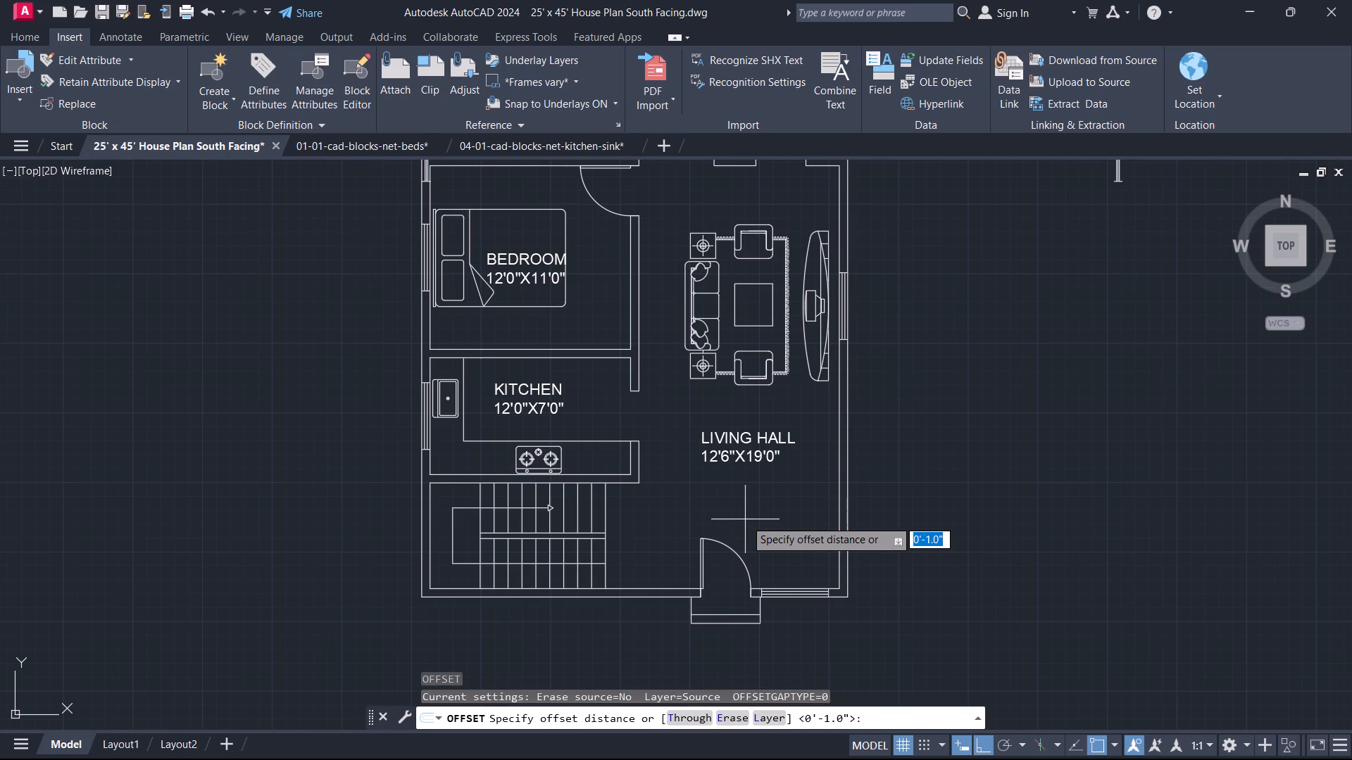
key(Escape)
Add the multiline text label "D" with a height of 6" in the living hall's main entrance door opening.
text(T)
key(space)
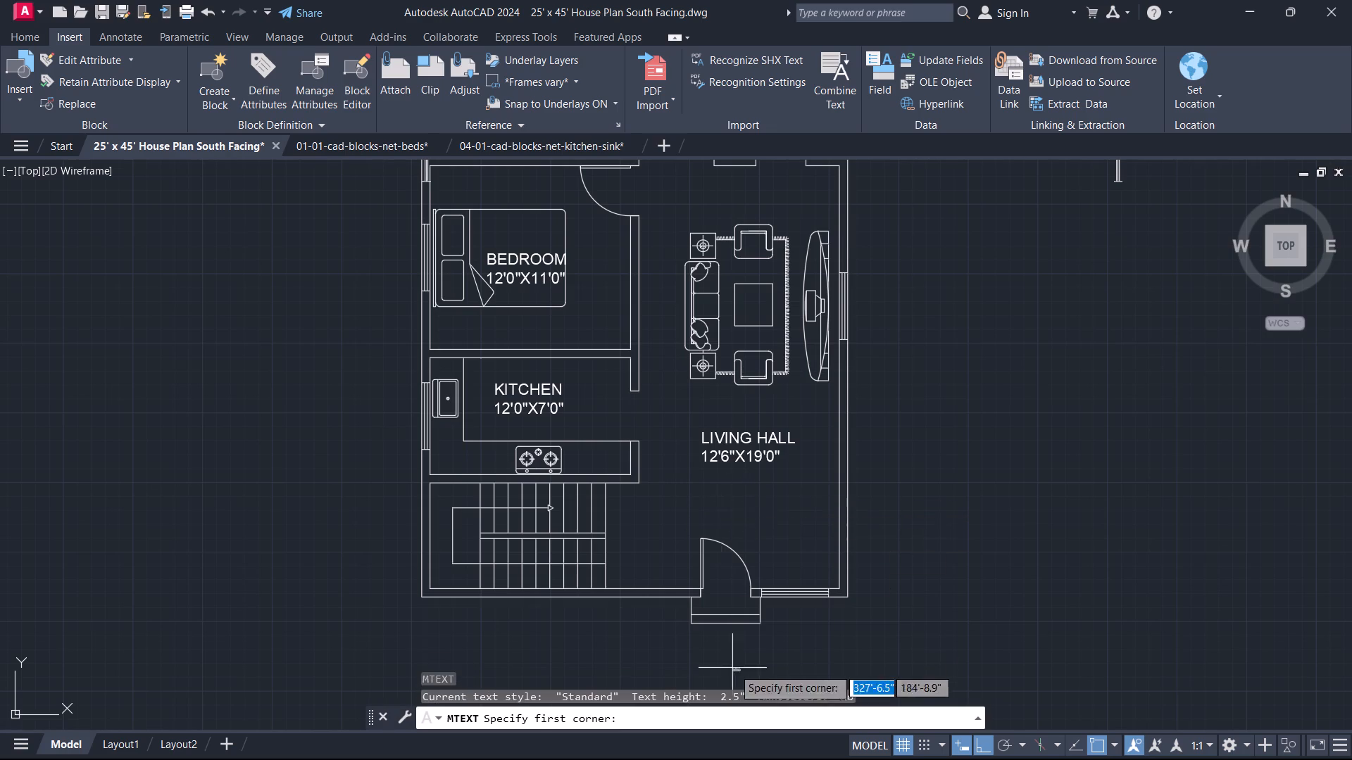
scroll(760, 616, up, 4)
drag(545, 529, 553, 539)
click(670, 604)
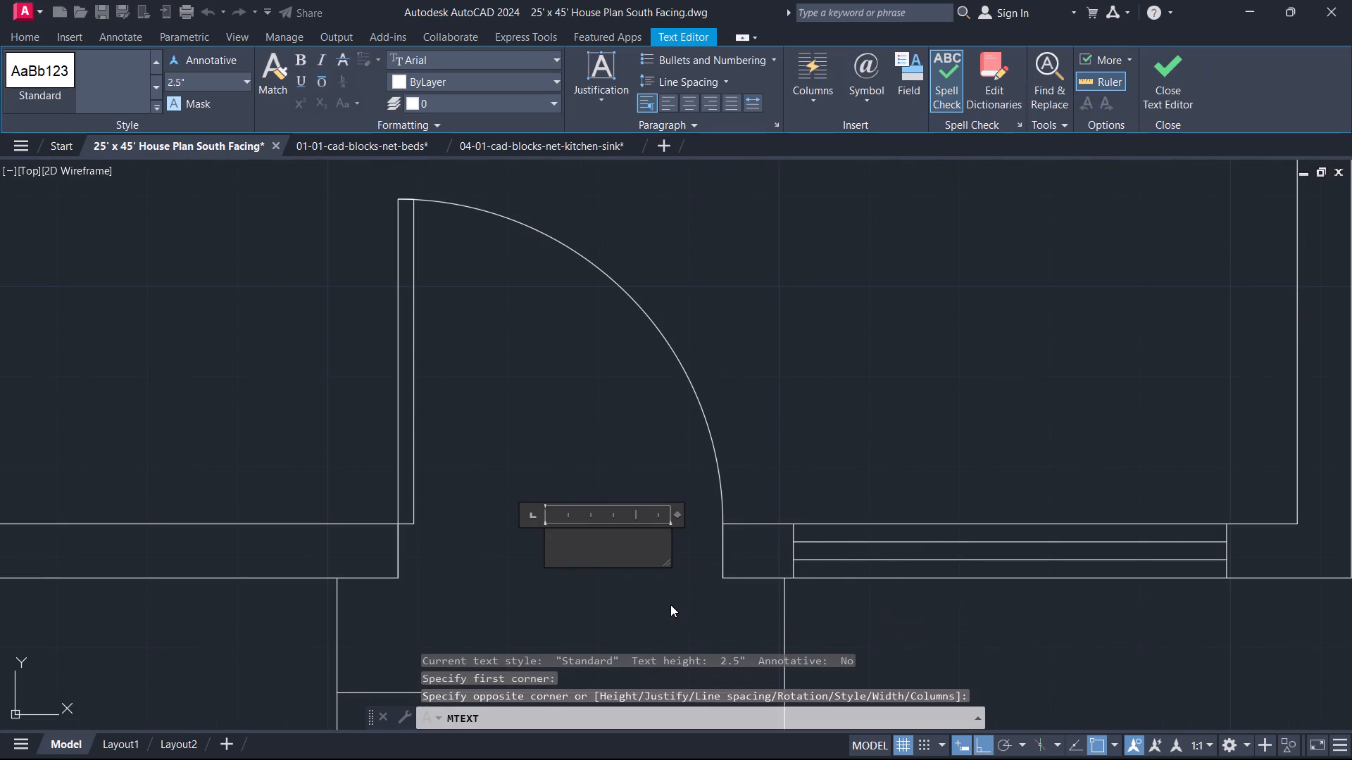
key(d)
key(ctrl+a)
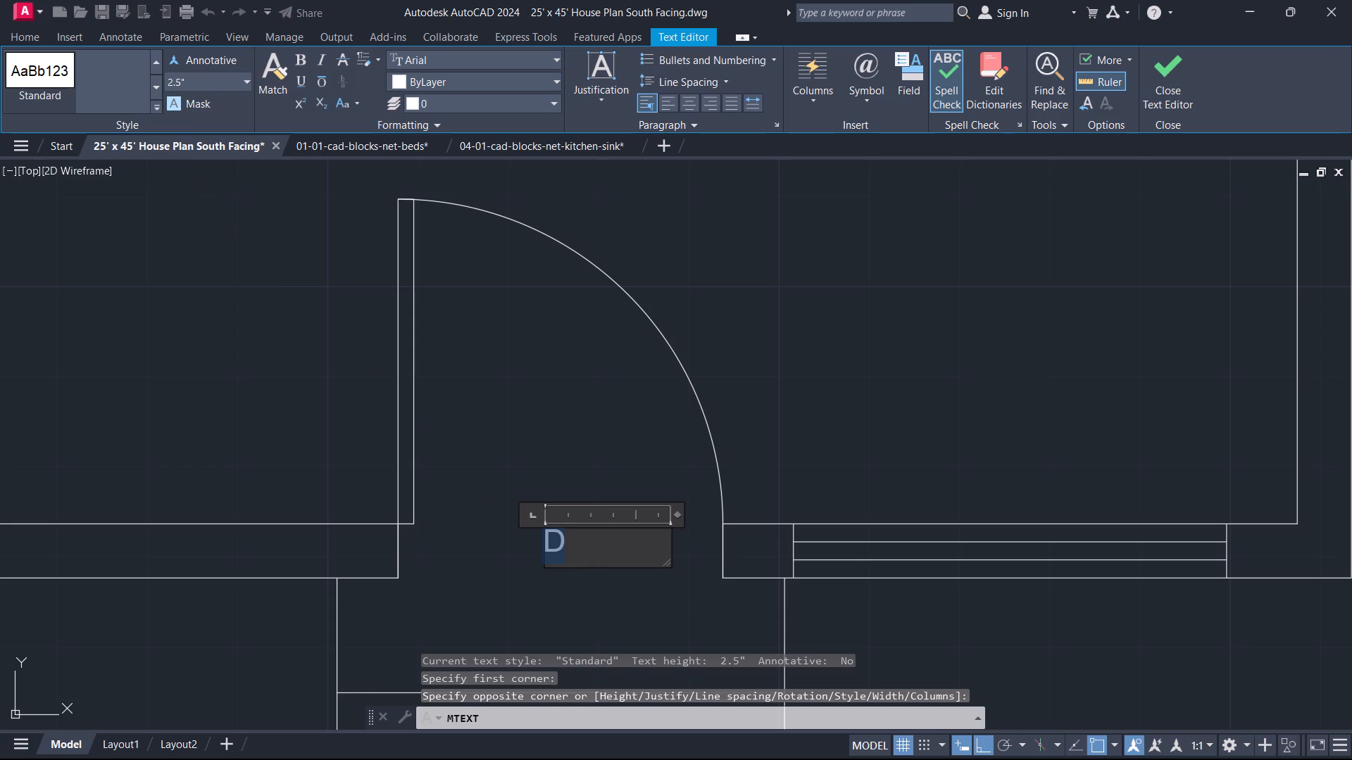
click(189, 80)
key(6)
key(Return)
scroll(251, 120, up, 1)
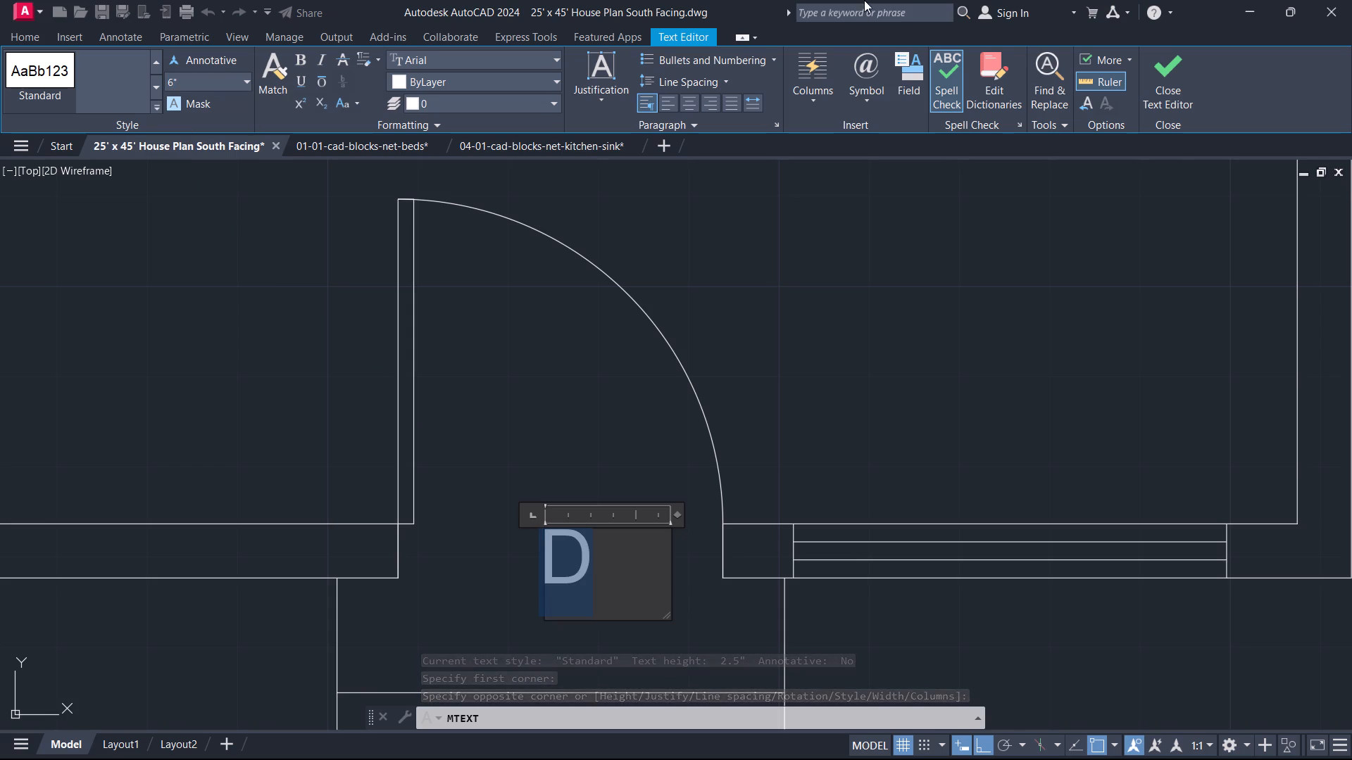
click(1177, 74)
scroll(753, 536, down, 2)
middle_drag(672, 556, 669, 528)
scroll(672, 556, up, 3)
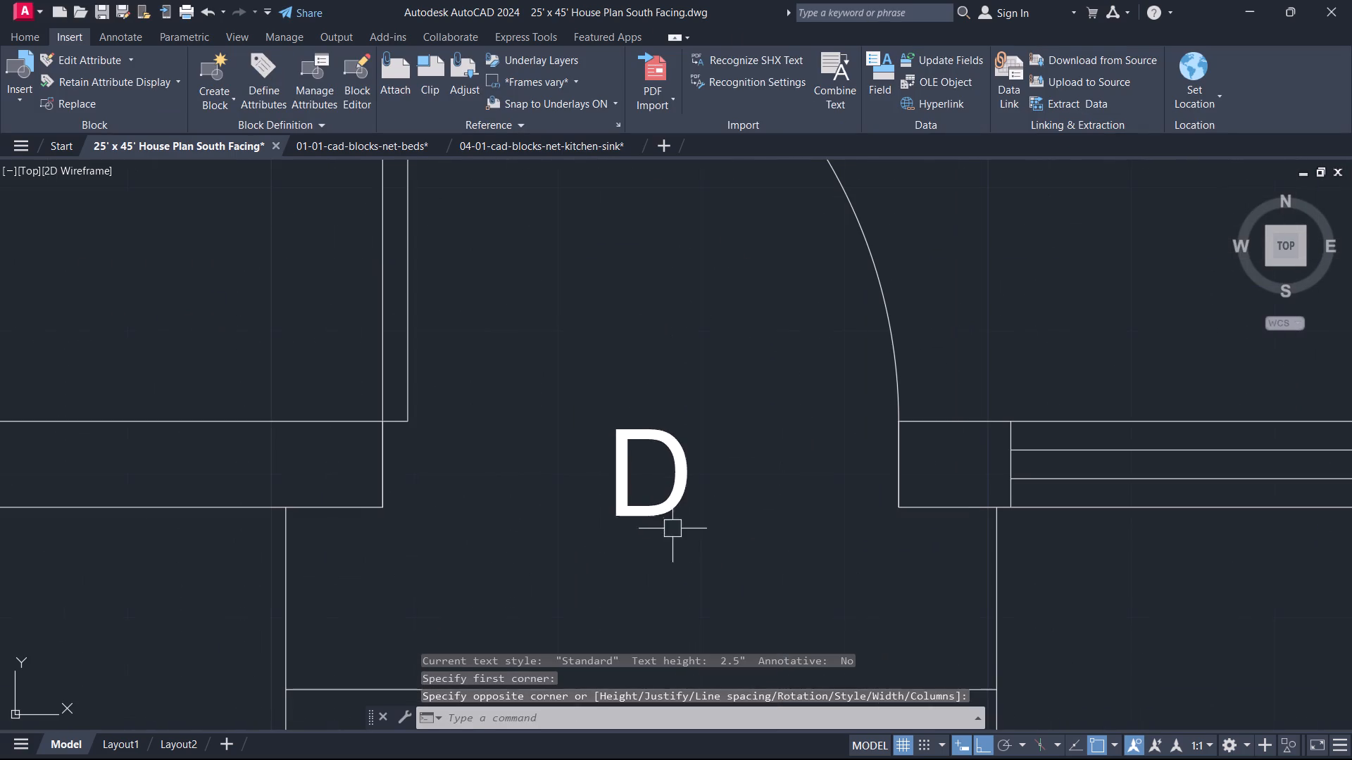
Copy the main entrance's "D" label into the kitchen's opening to the living hall, with ortho and object snap turned off.
click(672, 509)
text(CO)
key(space)
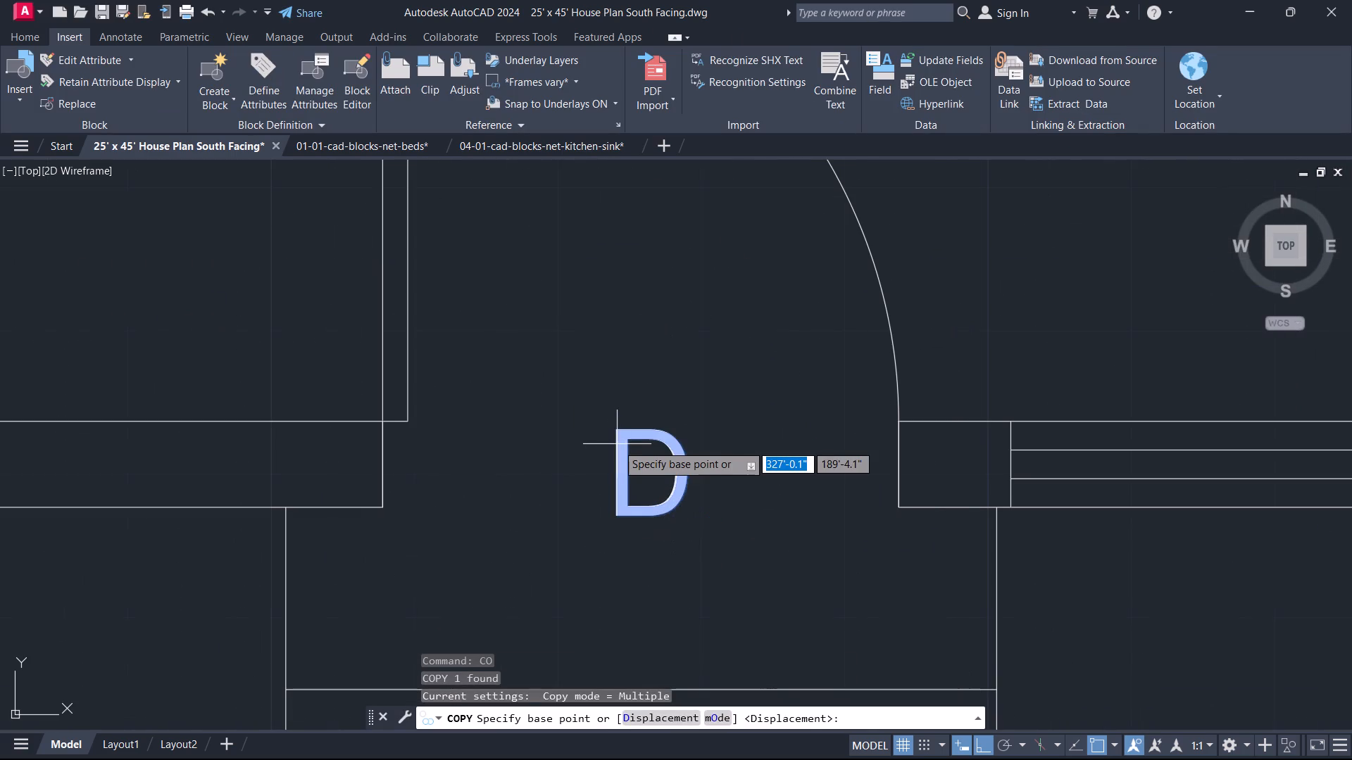
click(629, 428)
scroll(482, 273, down, 3)
middle_drag(444, 300, 468, 401)
scroll(449, 308, down, 1)
middle_drag(479, 450, 508, 583)
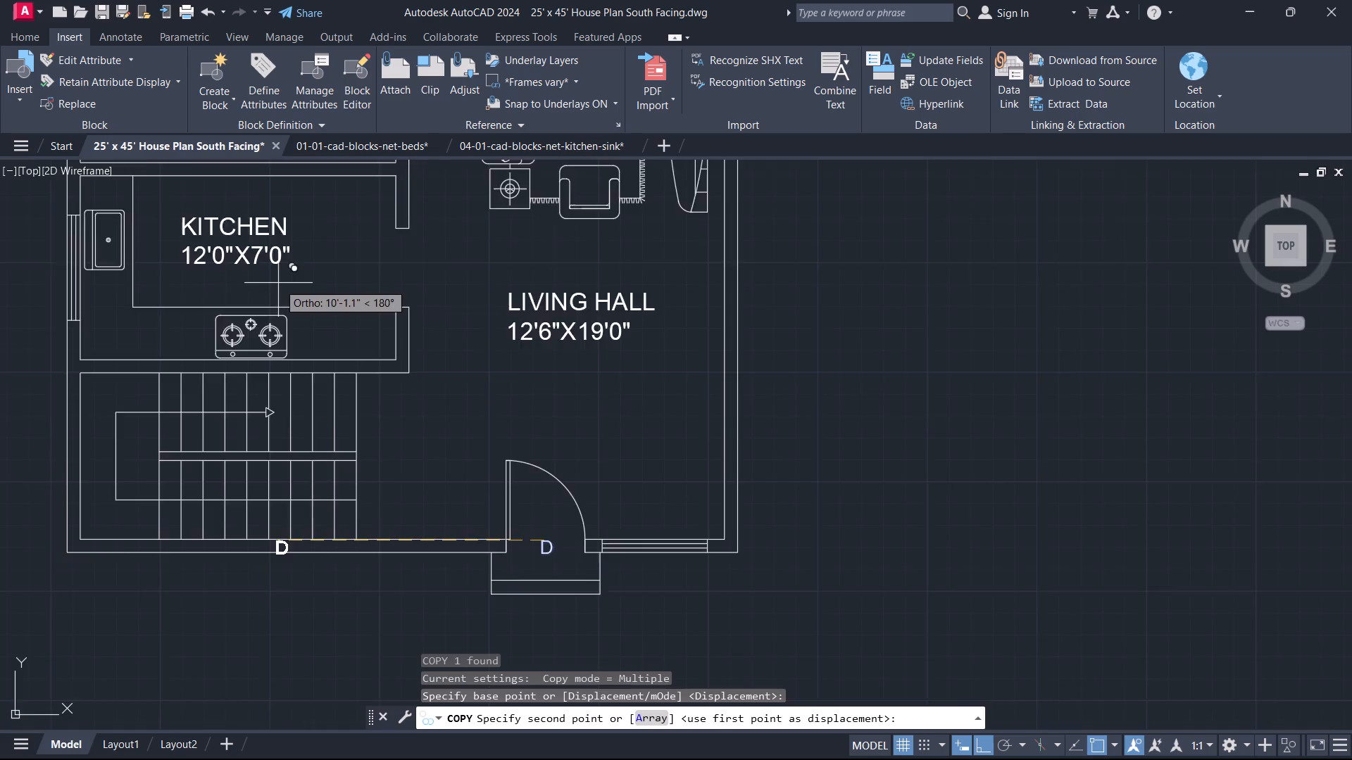
scroll(277, 281, up, 1)
middle_drag(277, 281, 294, 445)
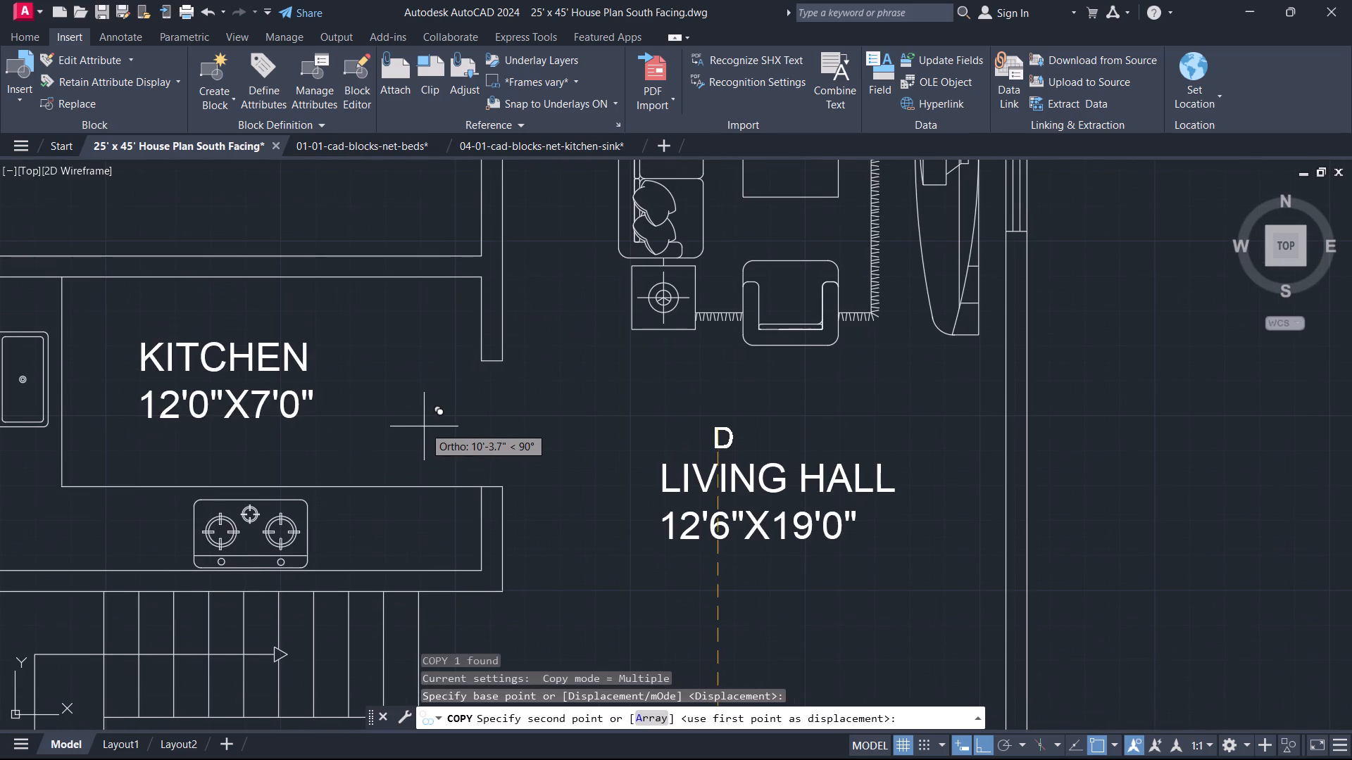
key(F8)
key(F3)
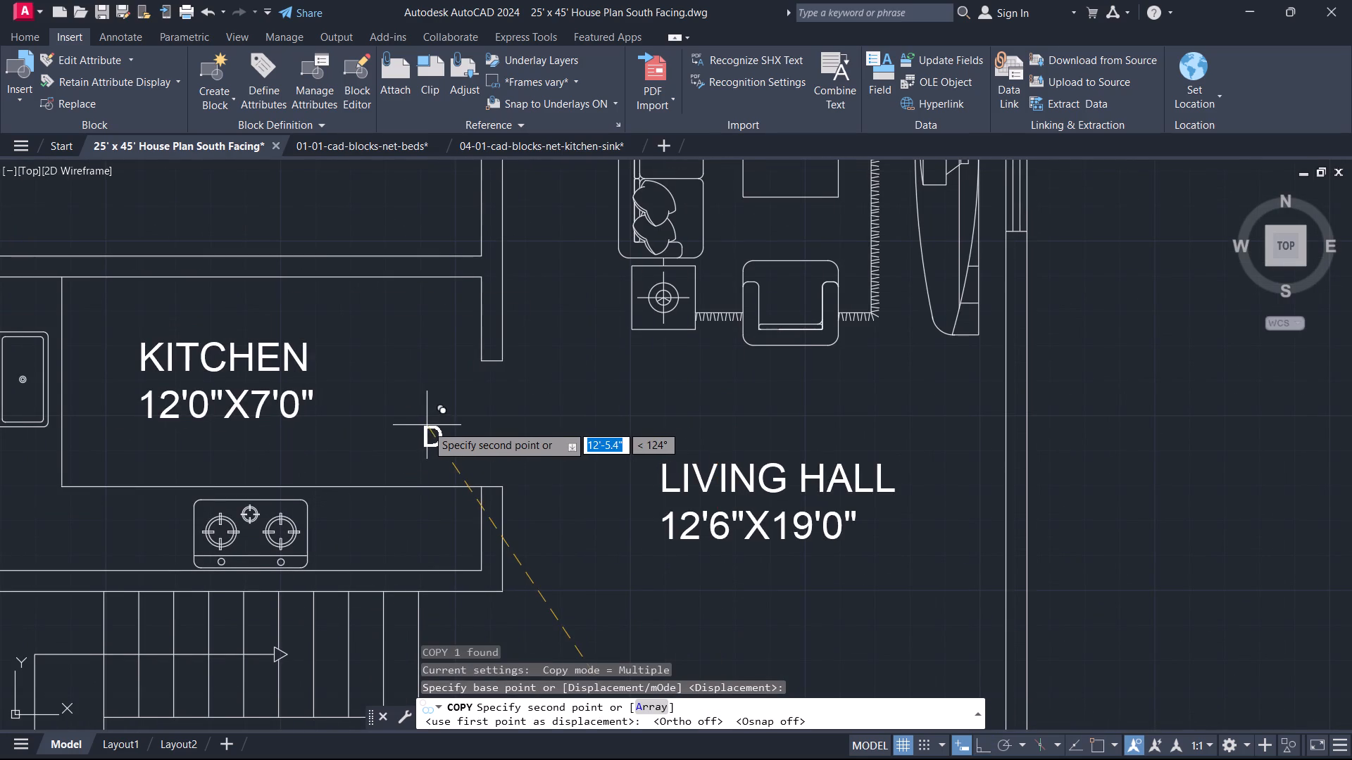
click(487, 410)
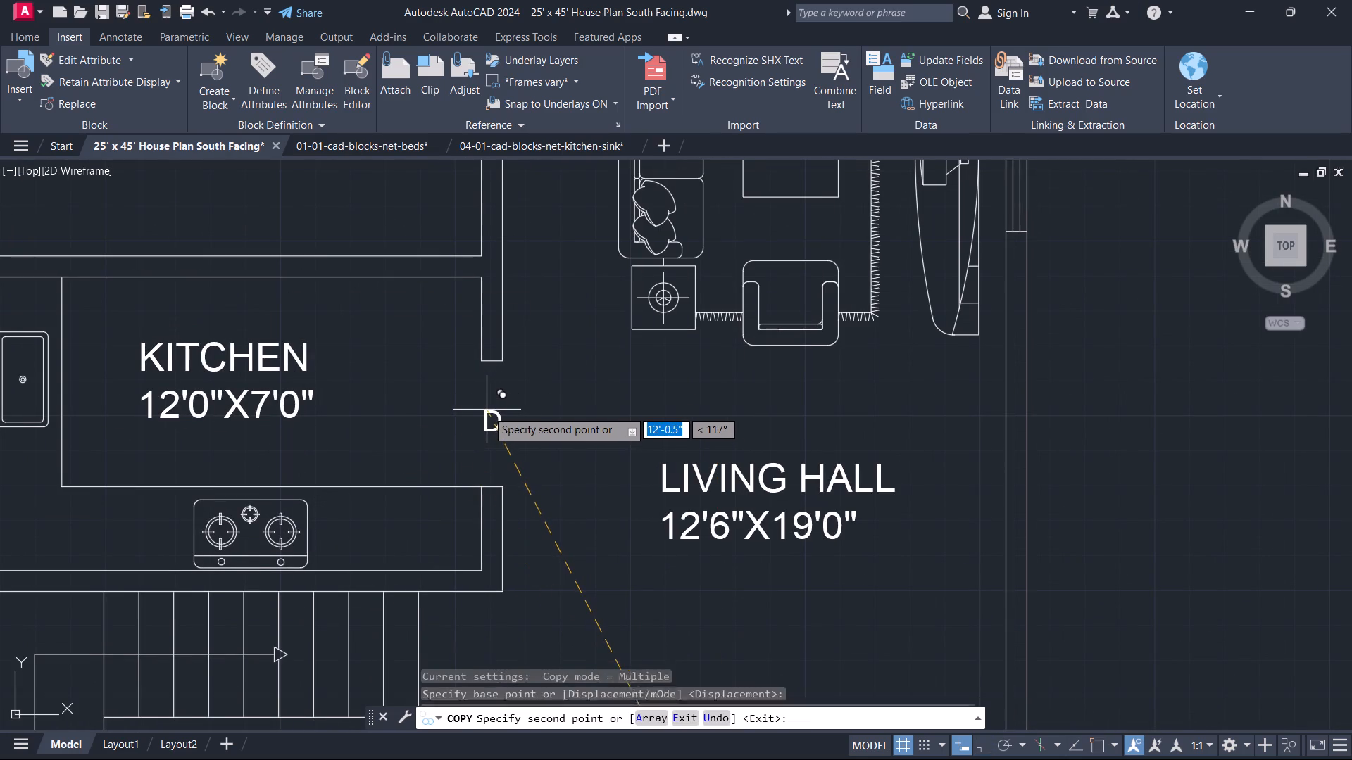
Place further "D" copies at the 12'0"X11'0" bedroom door, the toilet door and both 12'0"X12'0" bedroom doors.
middle_drag(425, 329, 442, 759)
click(506, 382)
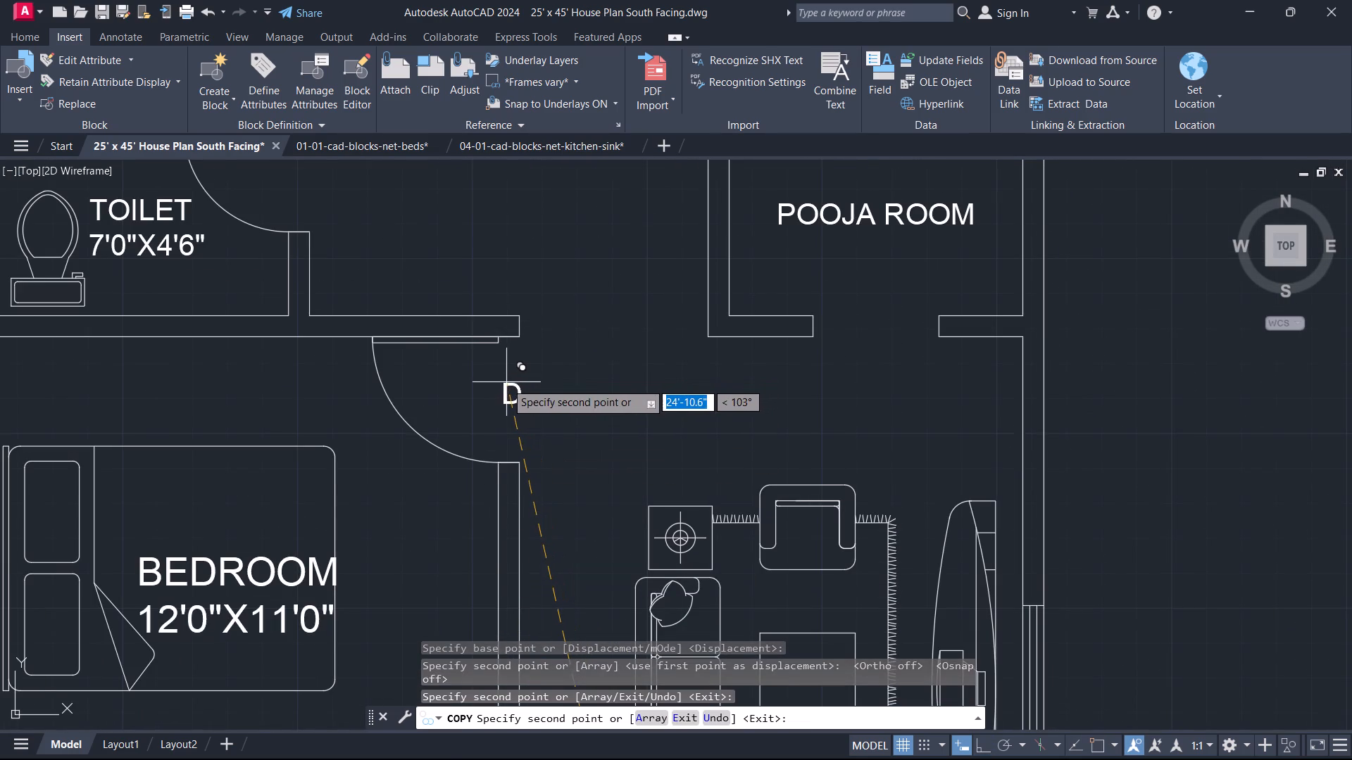
scroll(453, 331, down, 2)
middle_drag(442, 329, 480, 499)
scroll(433, 447, up, 3)
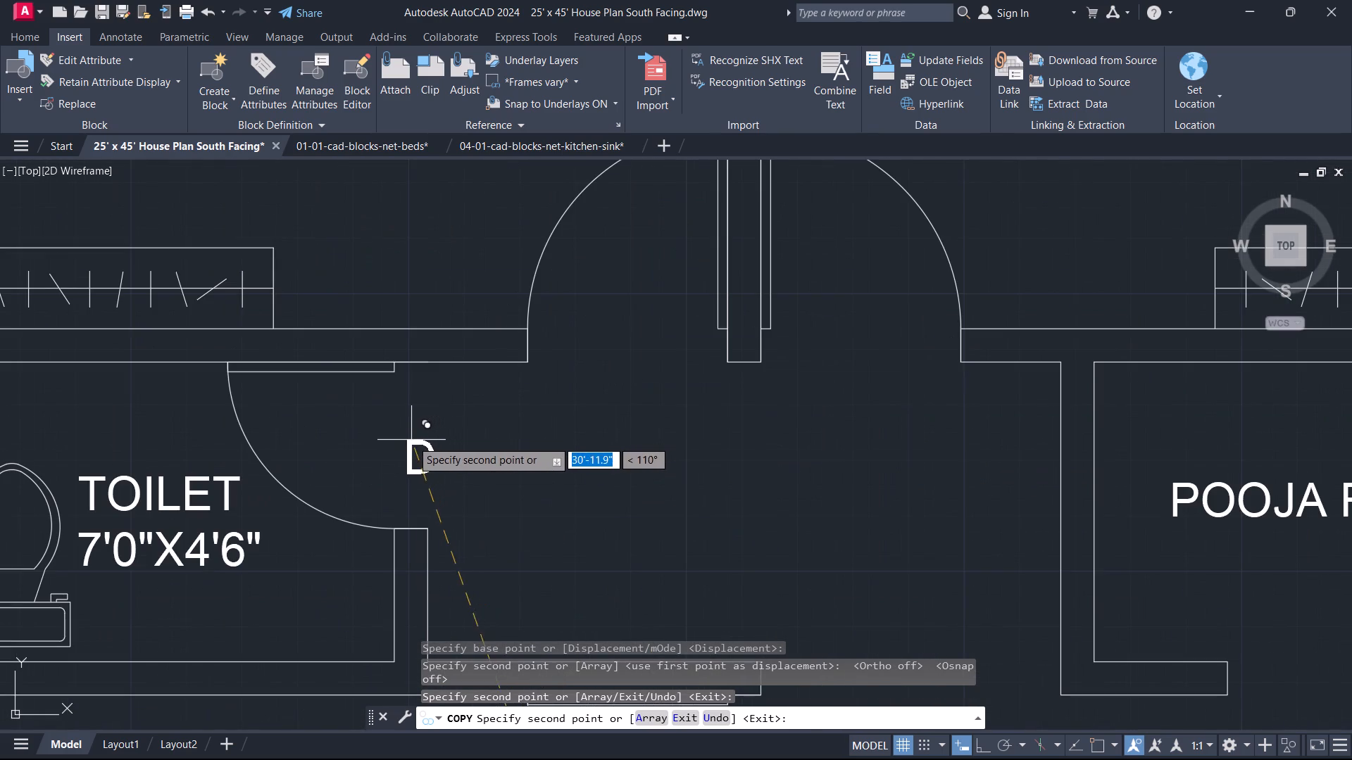
click(396, 425)
drag(632, 329, 639, 333)
click(857, 329)
key(Escape)
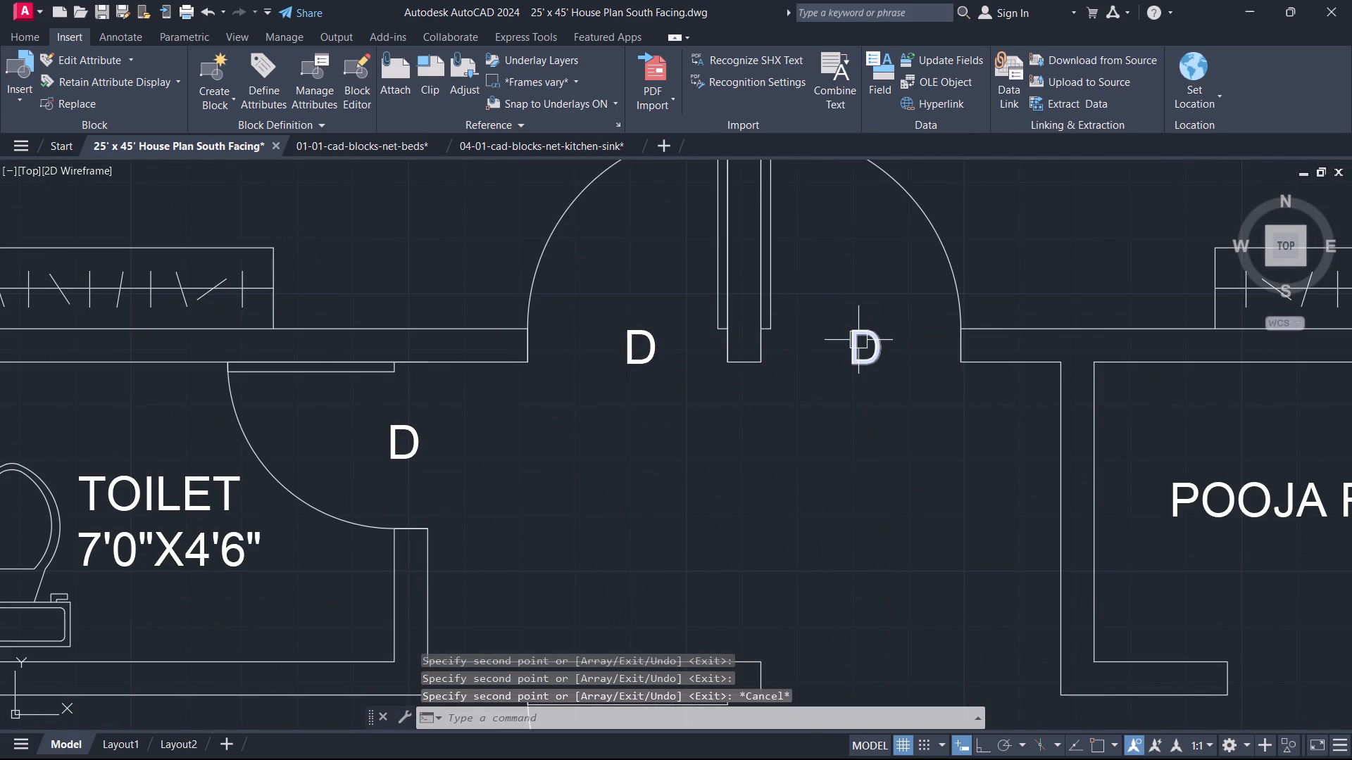
Change the door label of the northeast bedroom to "D1".
click(870, 357)
double_click(868, 353)
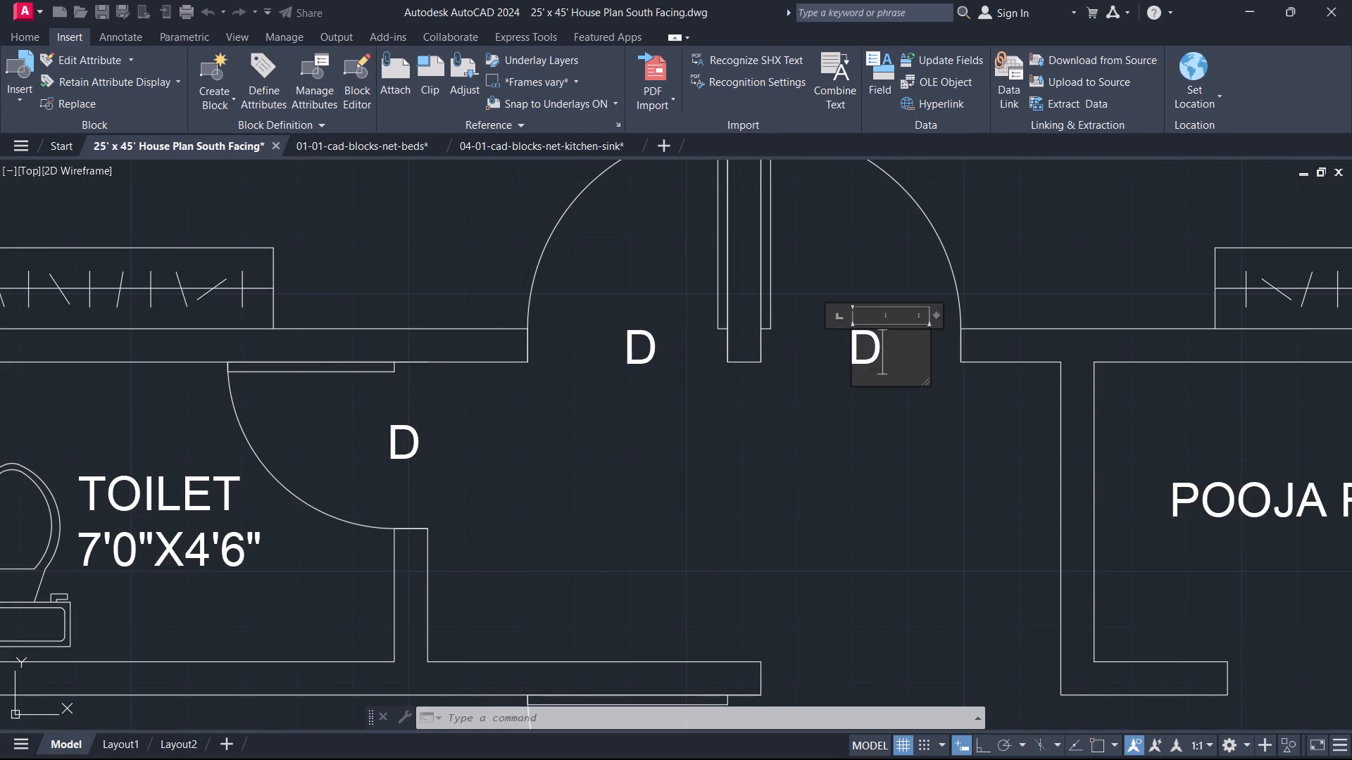
key(1)
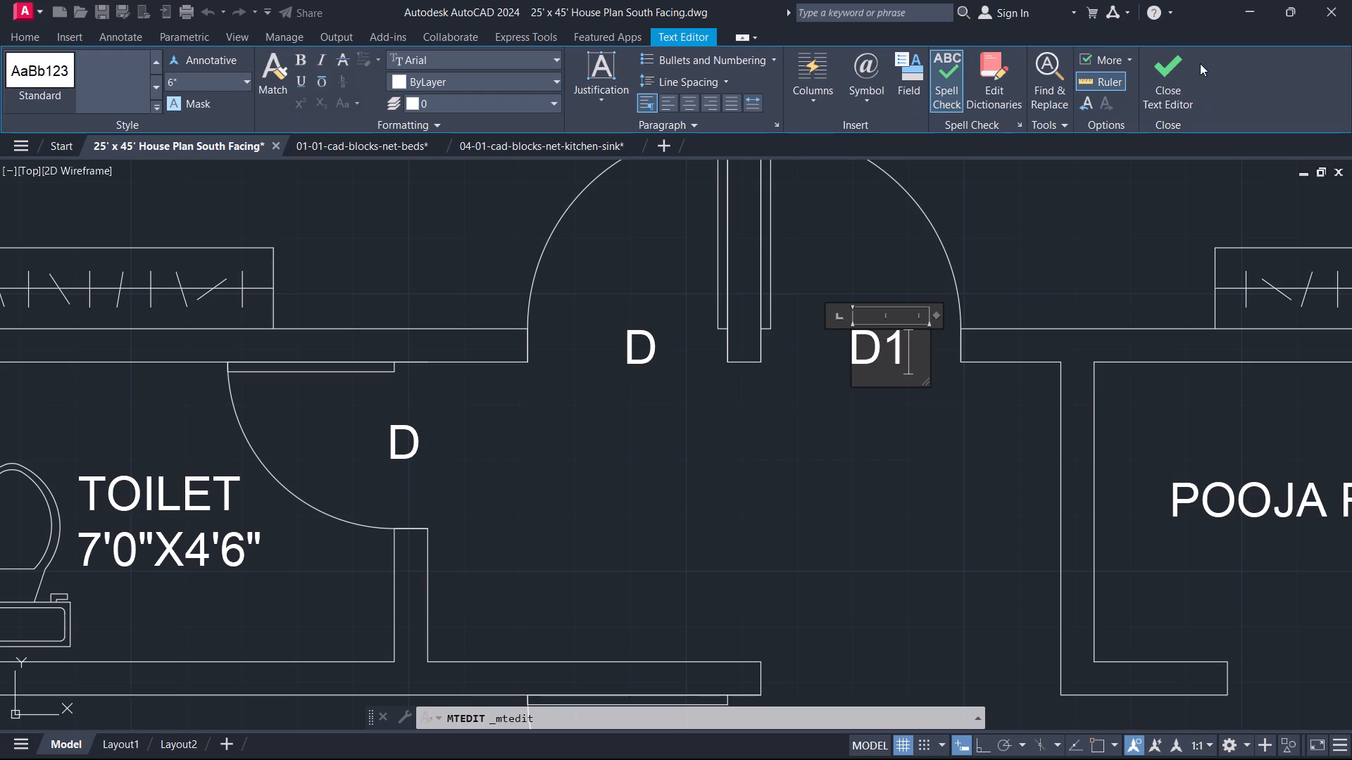
click(1181, 84)
Erase the "D" label at the northwest bedroom's door.
click(645, 355)
key(Delete)
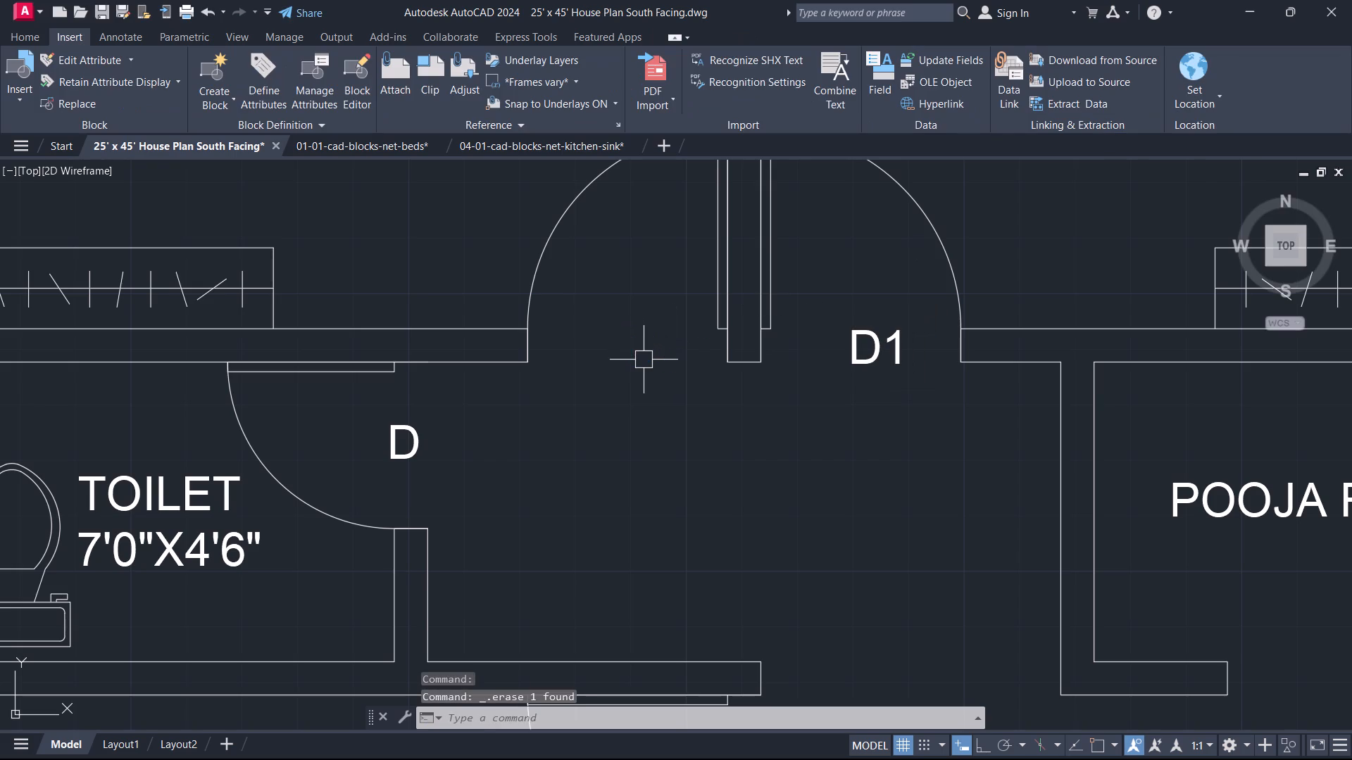
Change the toilet's door label to "D2".
double_click(396, 445)
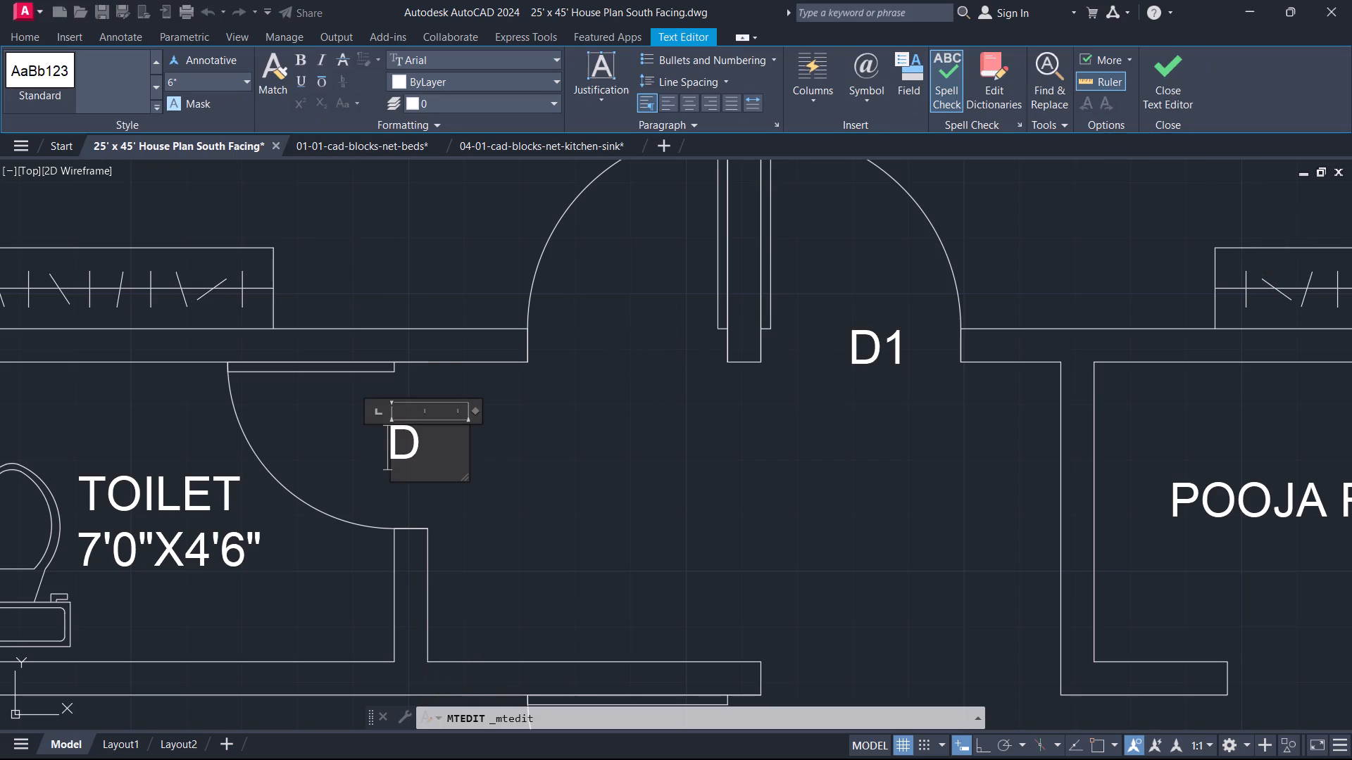
click(432, 446)
key(2)
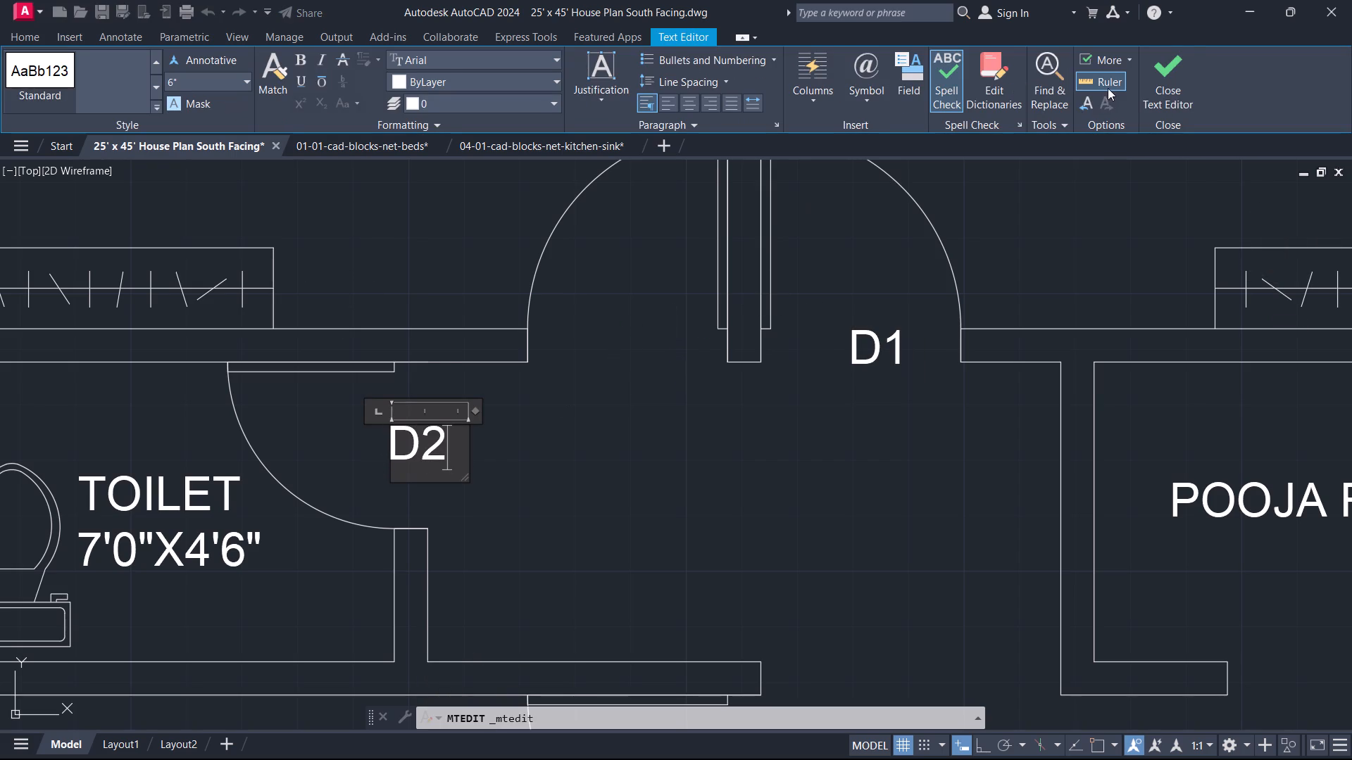
click(1171, 80)
Change the door label of the 12'0"X11'0" bedroom to "D1".
scroll(860, 476, down, 3)
middle_drag(865, 502, 865, 309)
scroll(837, 381, up, 4)
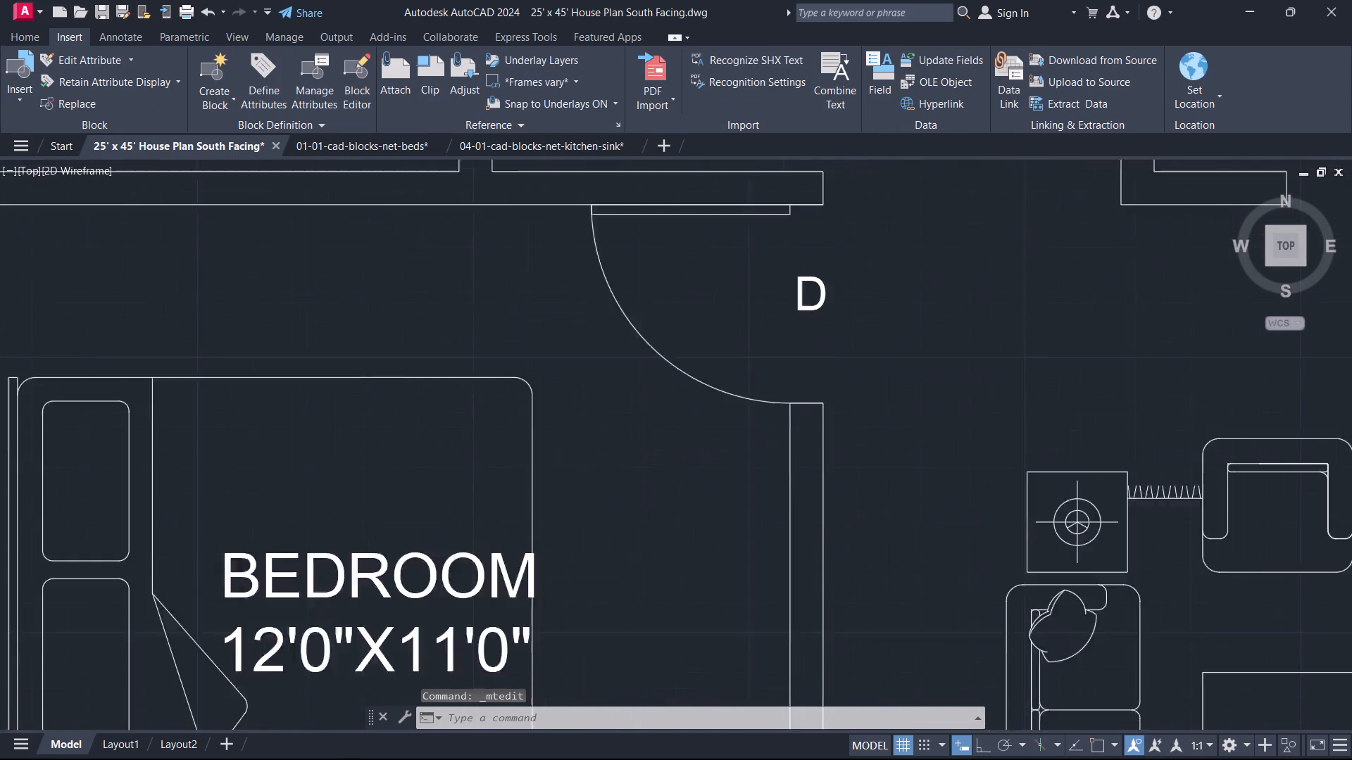
drag(850, 319, 840, 284)
click(737, 229)
double_click(781, 252)
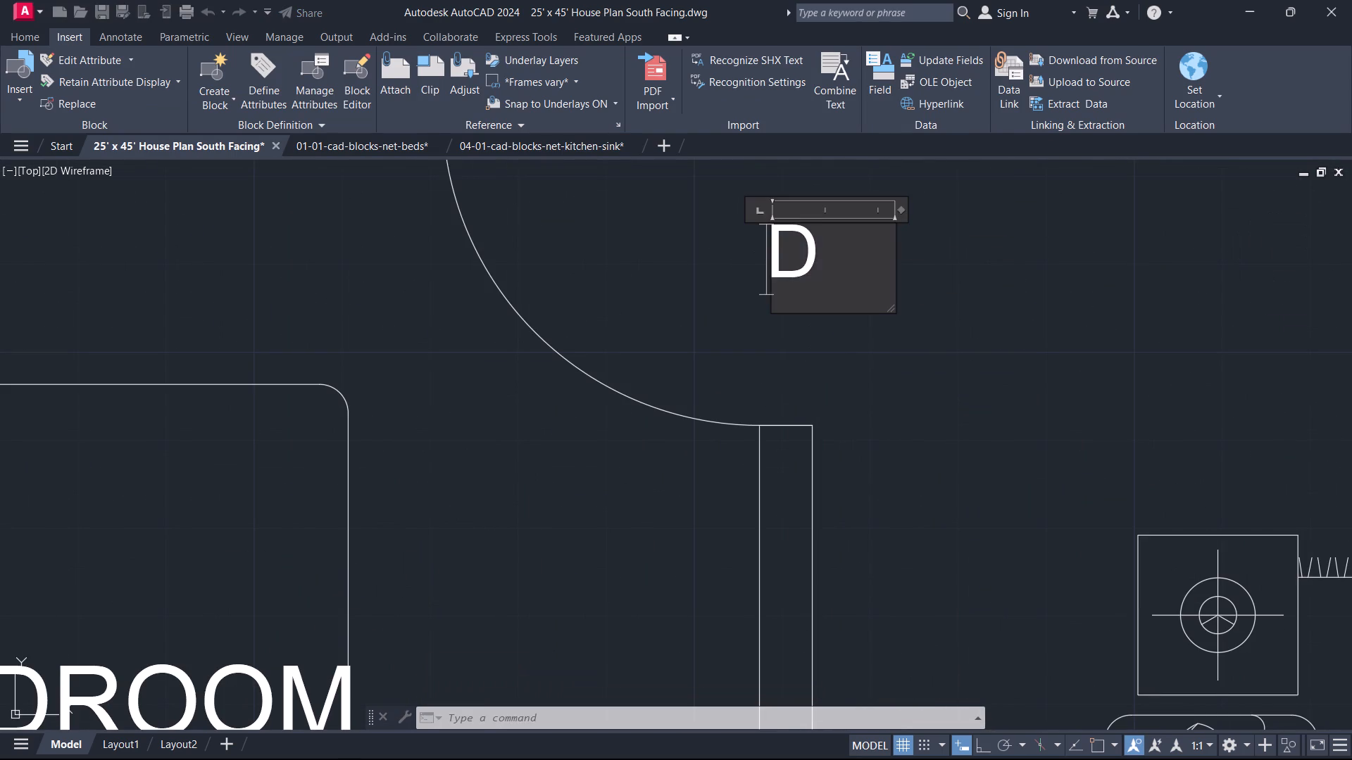
click(839, 251)
key(1)
click(1163, 198)
Copy the "D1" label from the northeast bedroom's door to the northwest bedroom's door opening.
scroll(536, 238, down, 3)
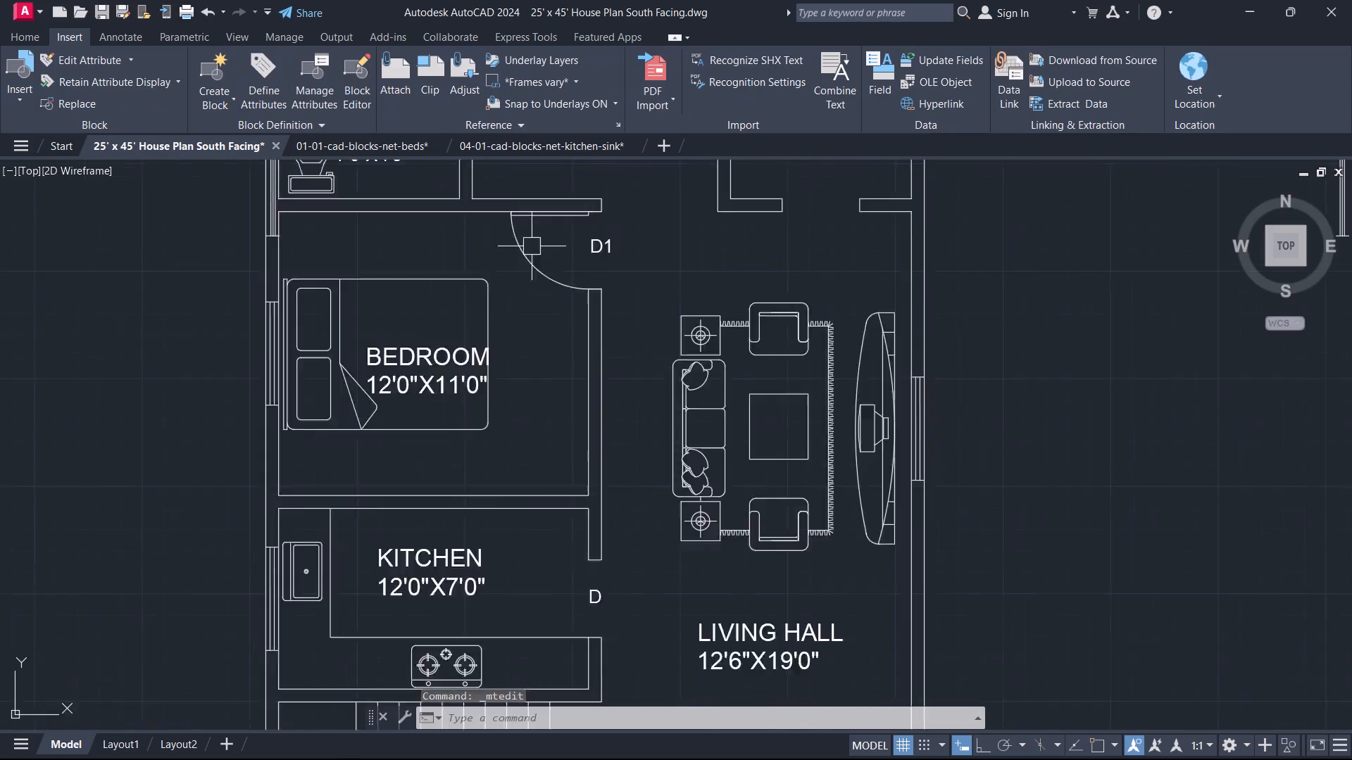
scroll(532, 246, down, 1)
middle_drag(532, 251, 534, 464)
scroll(568, 301, up, 3)
click(752, 450)
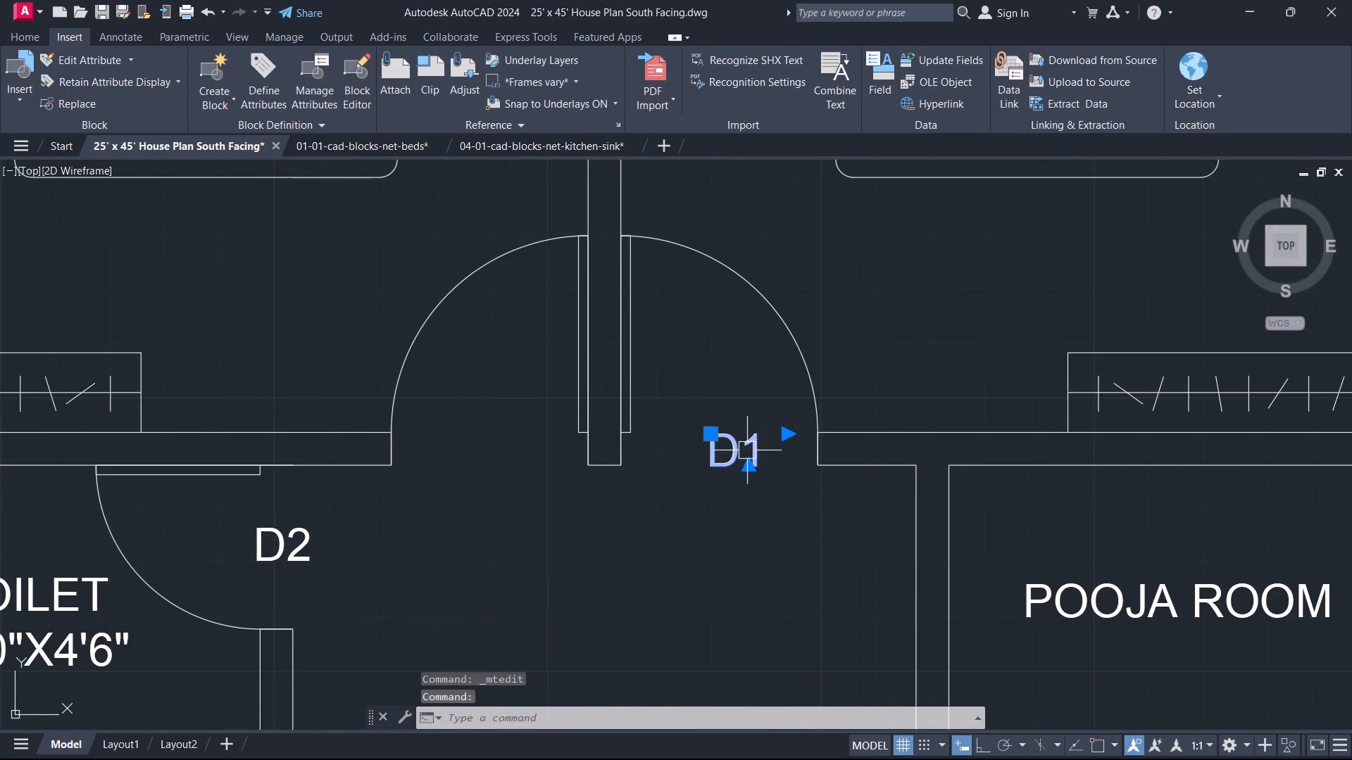
text(CO)
key(space)
click(744, 445)
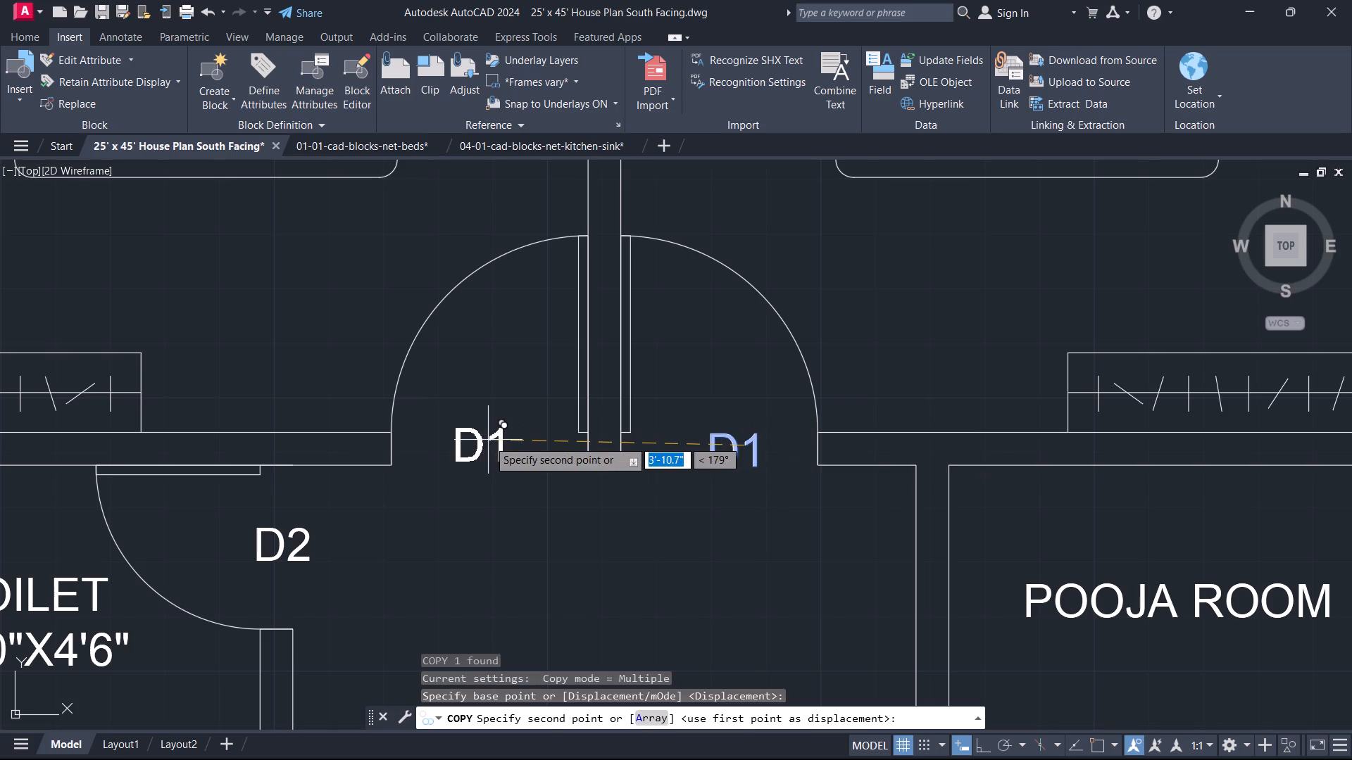
click(499, 441)
key(Escape)
Change the label in the kitchen's opening to "O".
scroll(523, 471, down, 2)
middle_drag(532, 488, 548, 188)
scroll(548, 188, down, 2)
scroll(565, 388, up, 1)
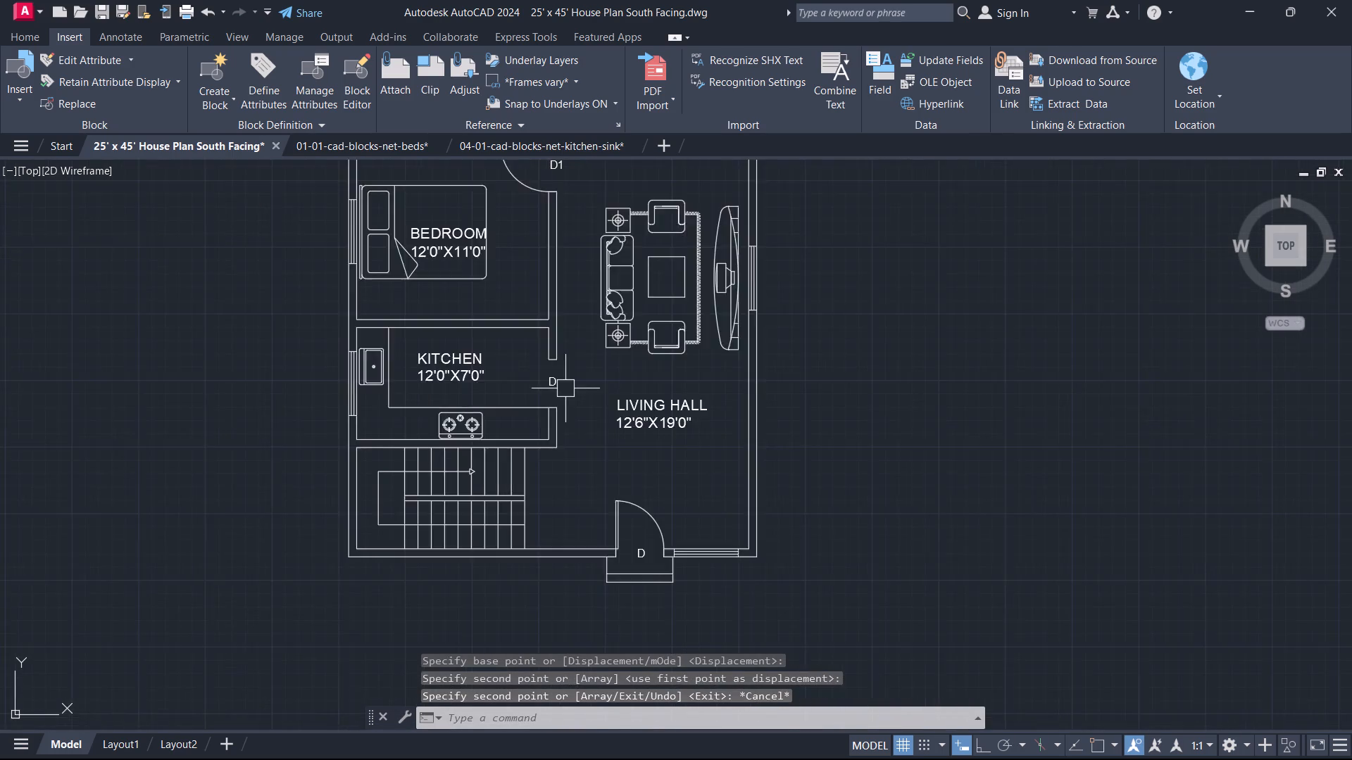
scroll(565, 388, up, 2)
click(538, 373)
double_click(529, 367)
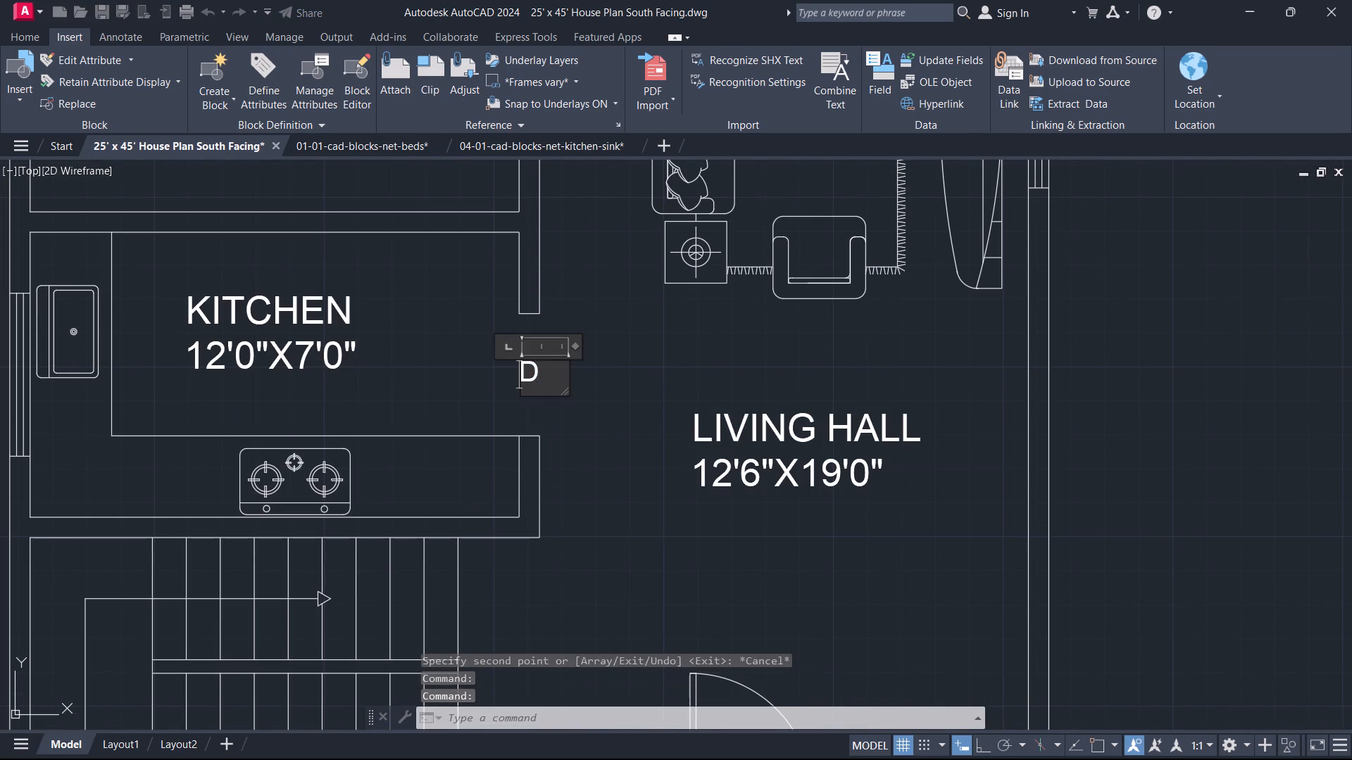
key(Right)
key(BackSpace)
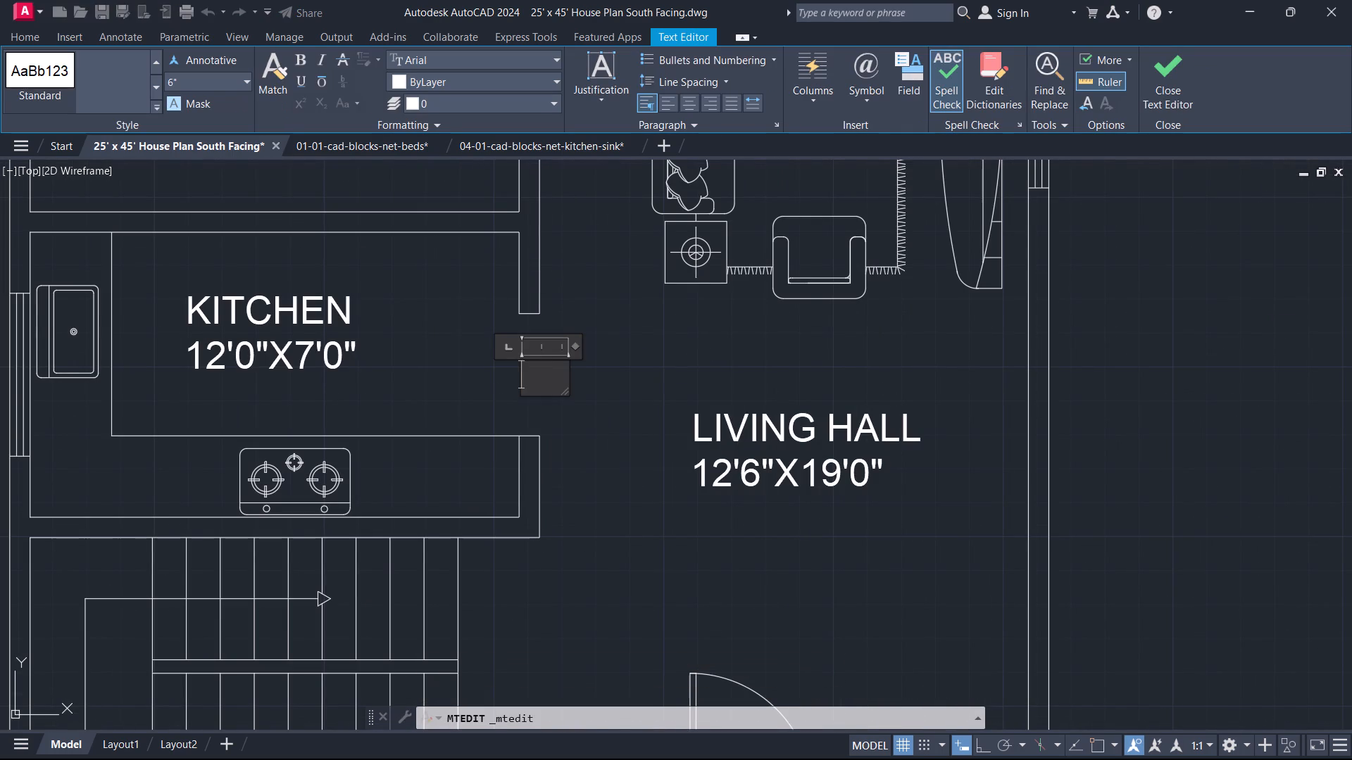
key(o)
click(1162, 65)
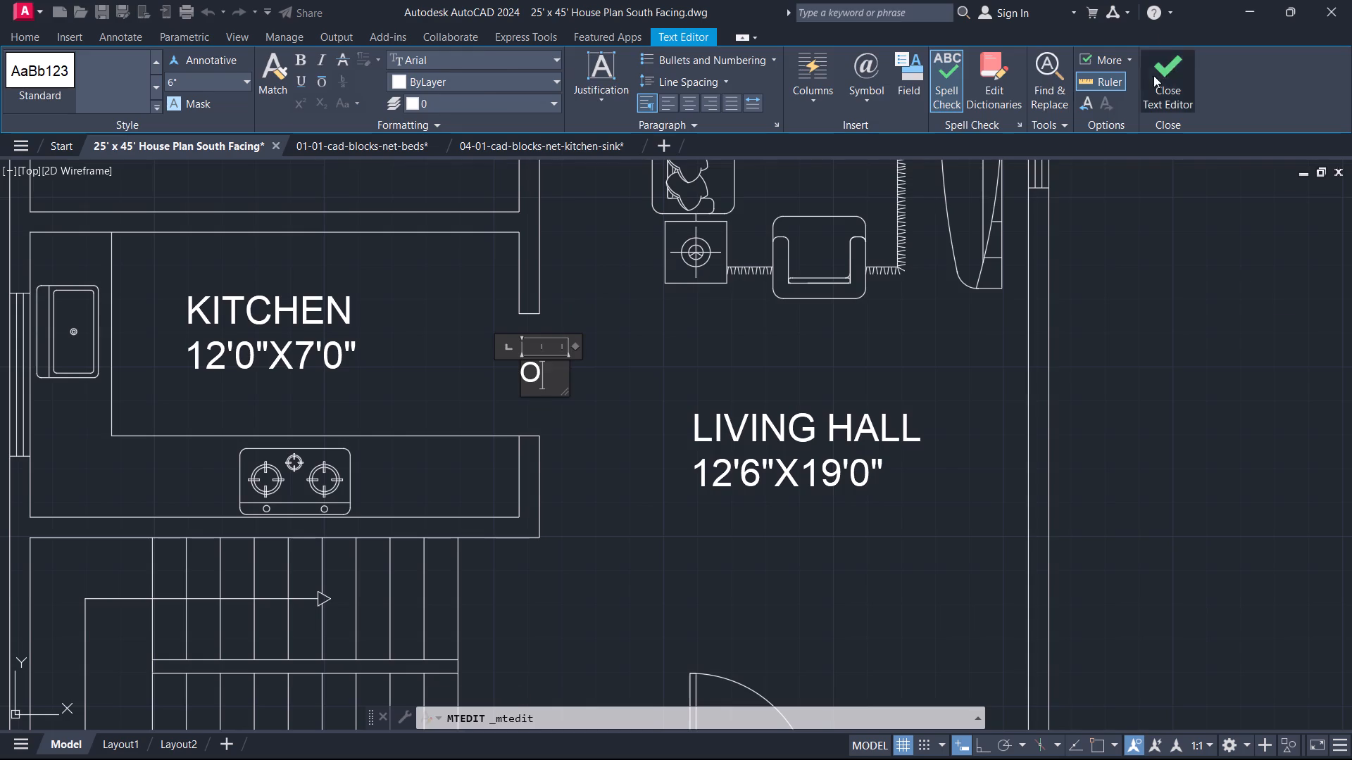
Review the door and opening labels across the whole floor plan.
scroll(849, 376, down, 4)
middle_drag(751, 464, 807, 297)
middle_drag(804, 315, 798, 328)
scroll(768, 350, up, 1)
middle_drag(768, 350, 690, 445)
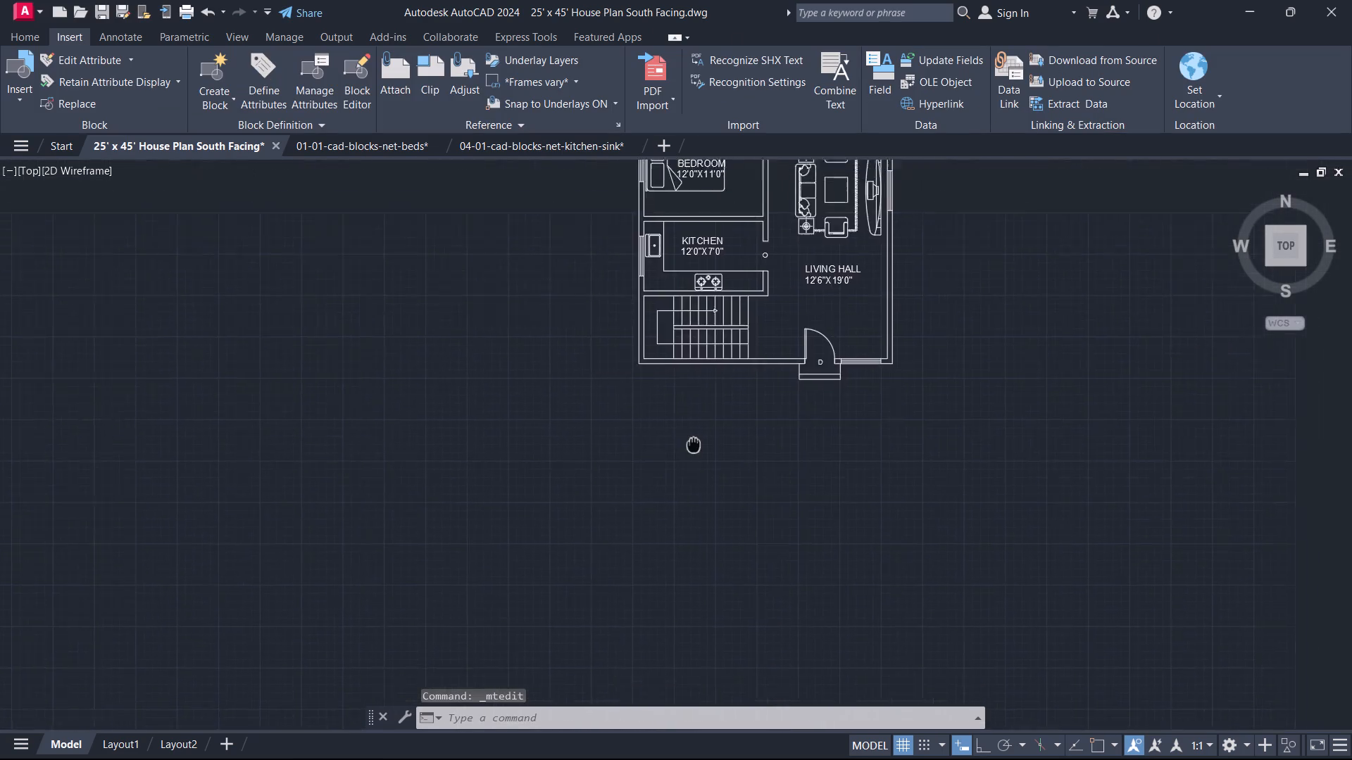
middle_drag(690, 445, 610, 533)
scroll(613, 490, up, 1)
scroll(610, 520, down, 2)
middle_drag(675, 360, 635, 506)
scroll(641, 462, up, 1)
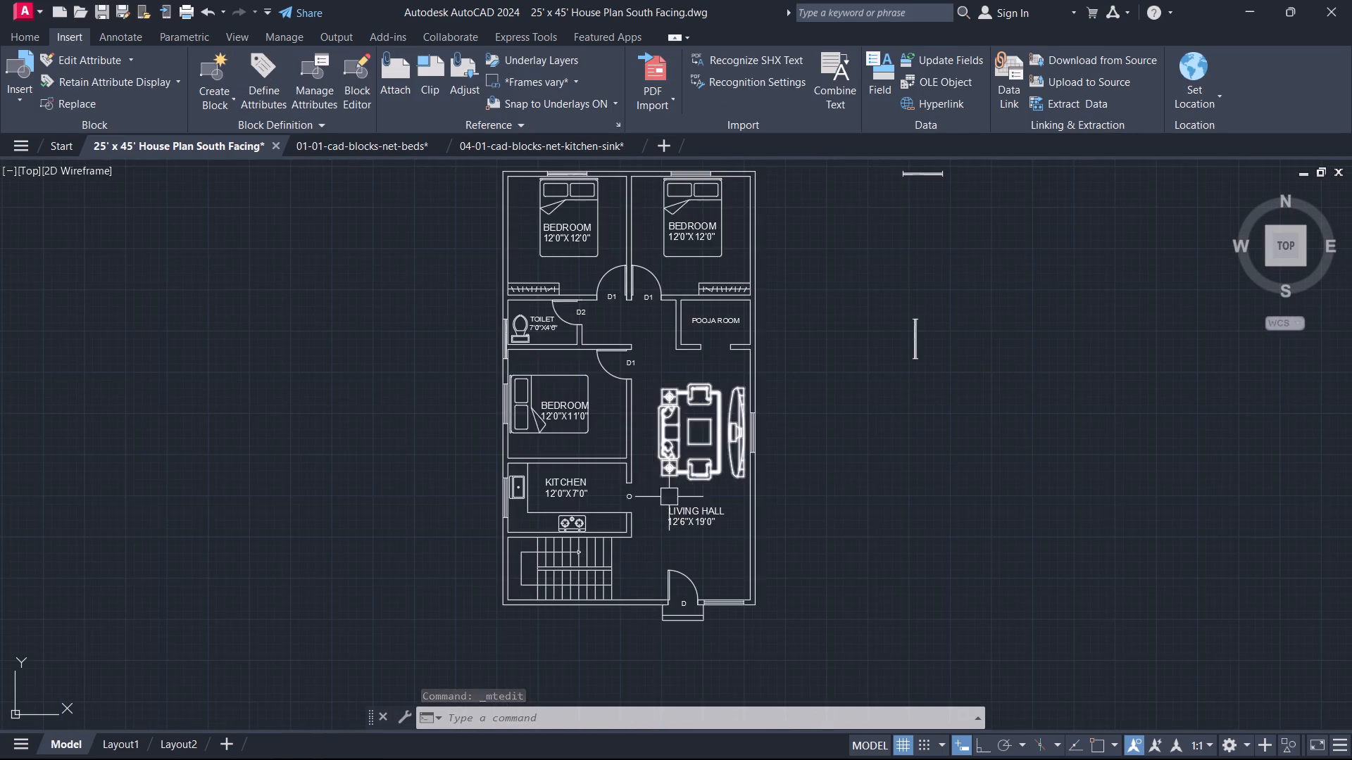
Copy the main entrance's "D" label to just outside the living hall's south window.
scroll(694, 559, up, 4)
click(679, 654)
click(560, 504)
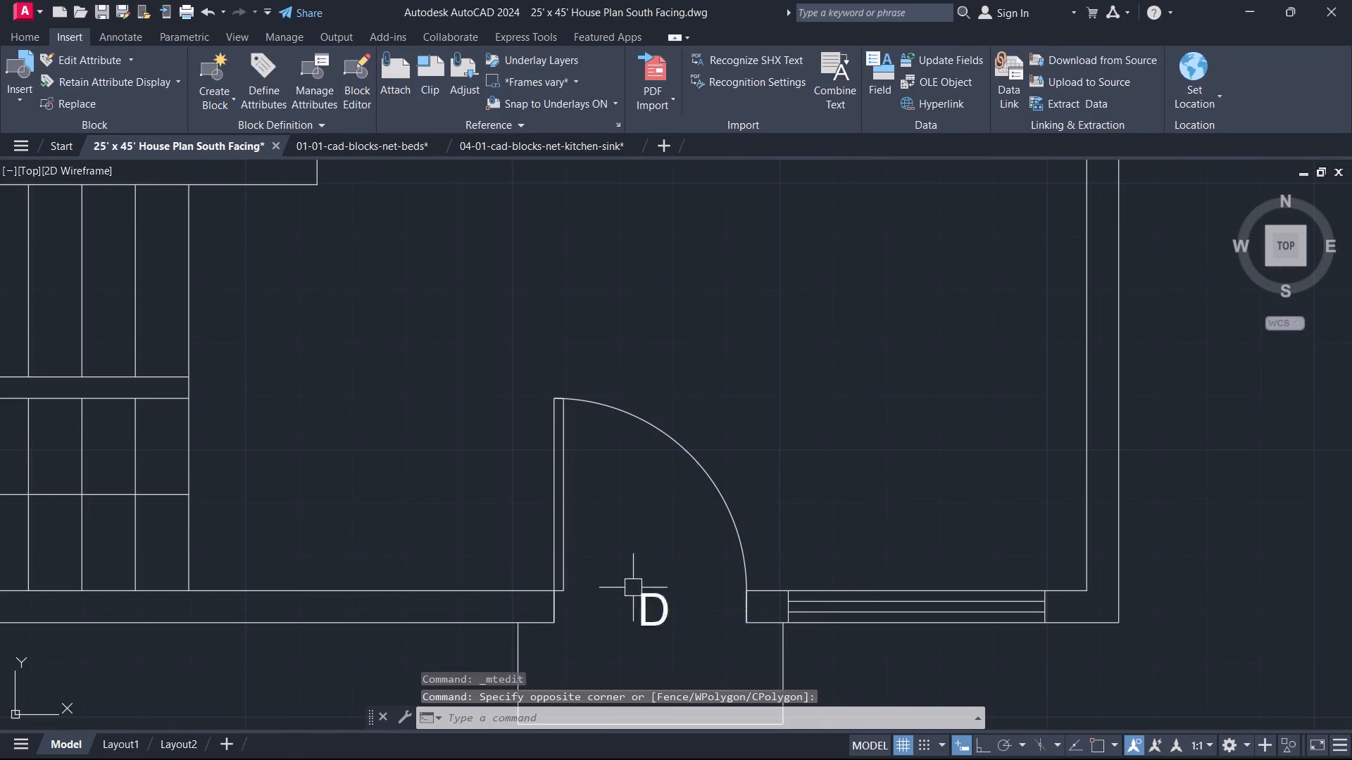
key(Escape)
drag(670, 636, 665, 629)
click(639, 593)
text(CO)
key(space)
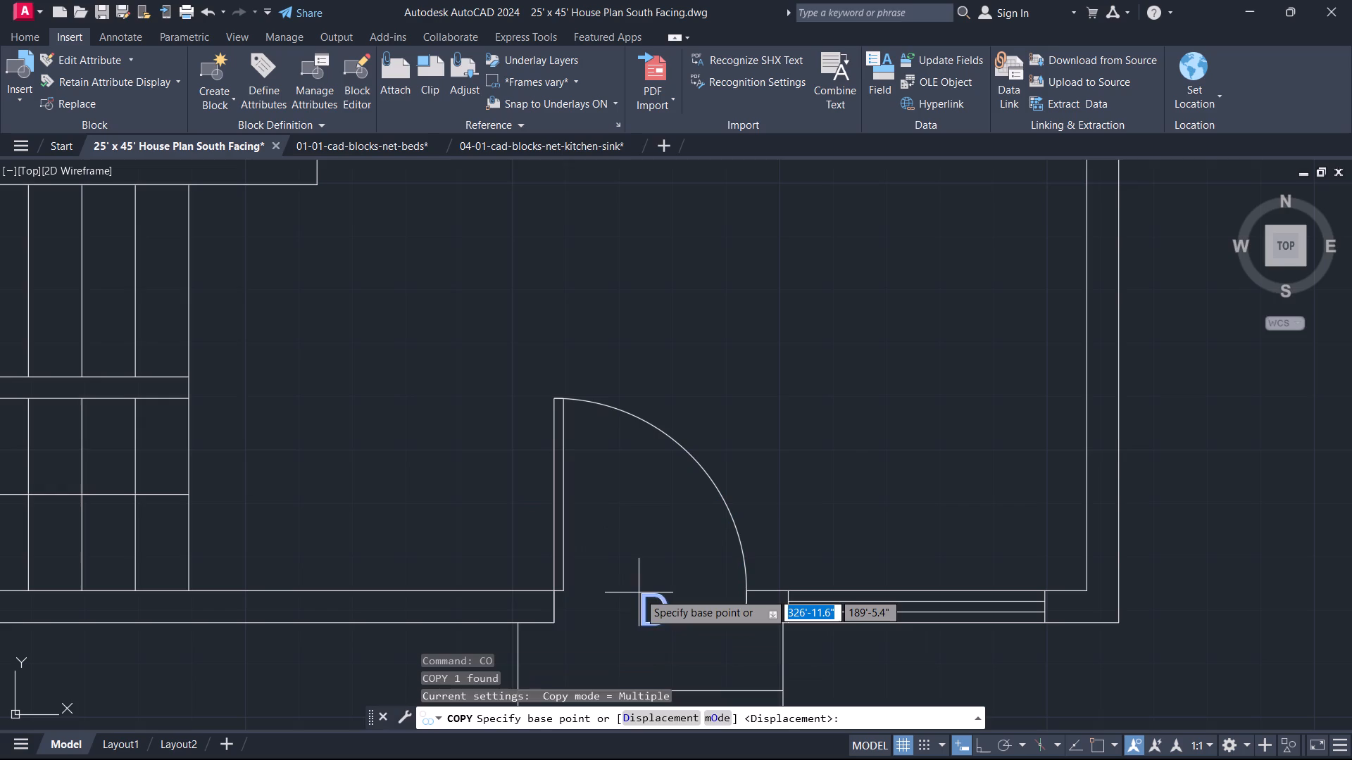
click(638, 593)
middle_drag(970, 612, 857, 475)
scroll(790, 500, up, 2)
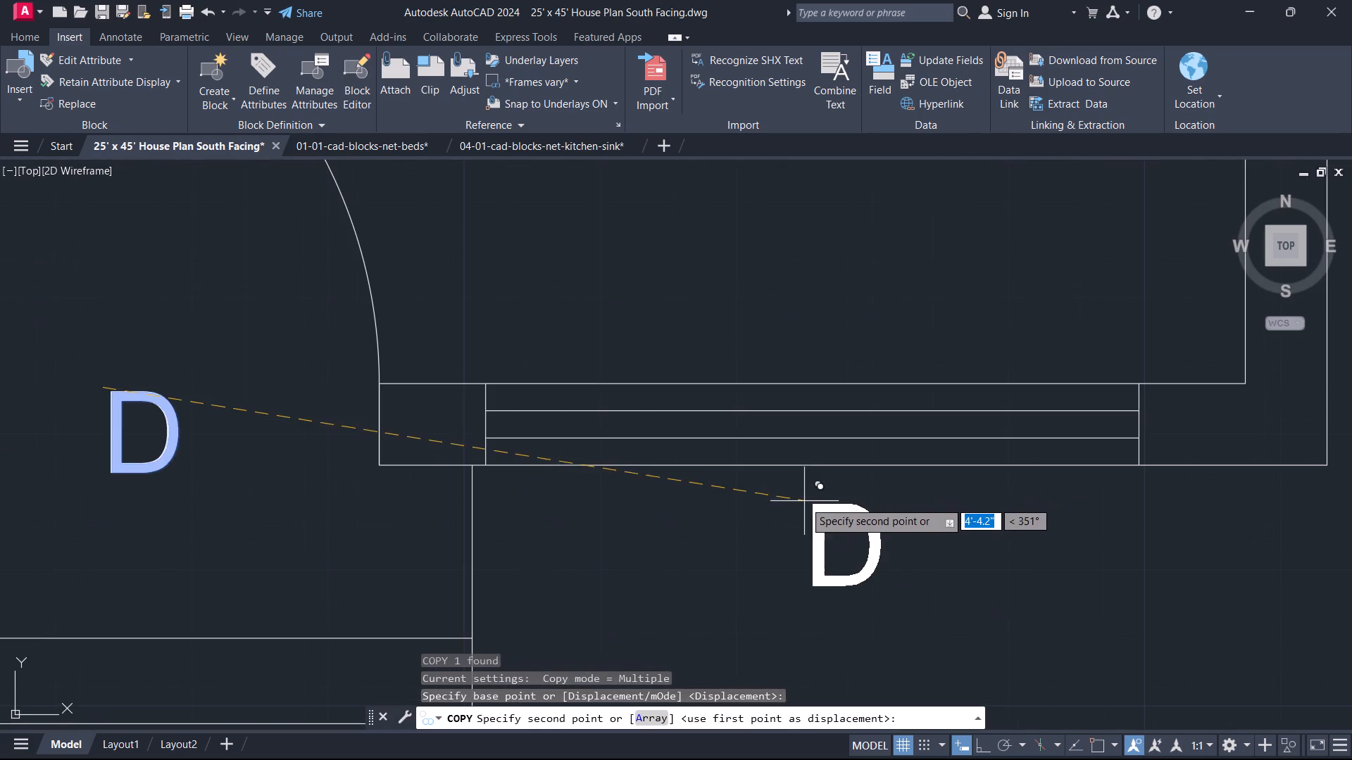
click(796, 487)
key(Escape)
Change the copied label below the living hall's south window to "W1".
double_click(818, 498)
drag(902, 522, 695, 530)
key(w)
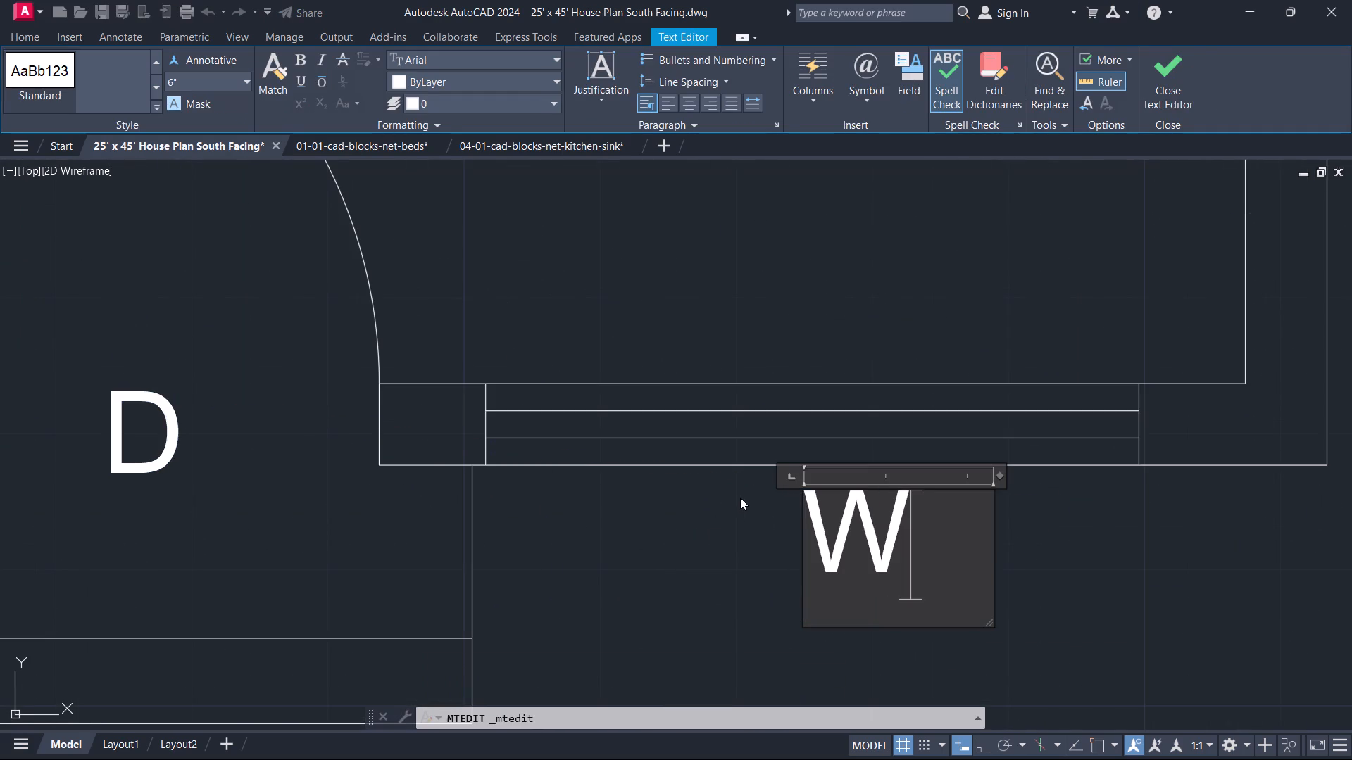
key(1)
click(1163, 96)
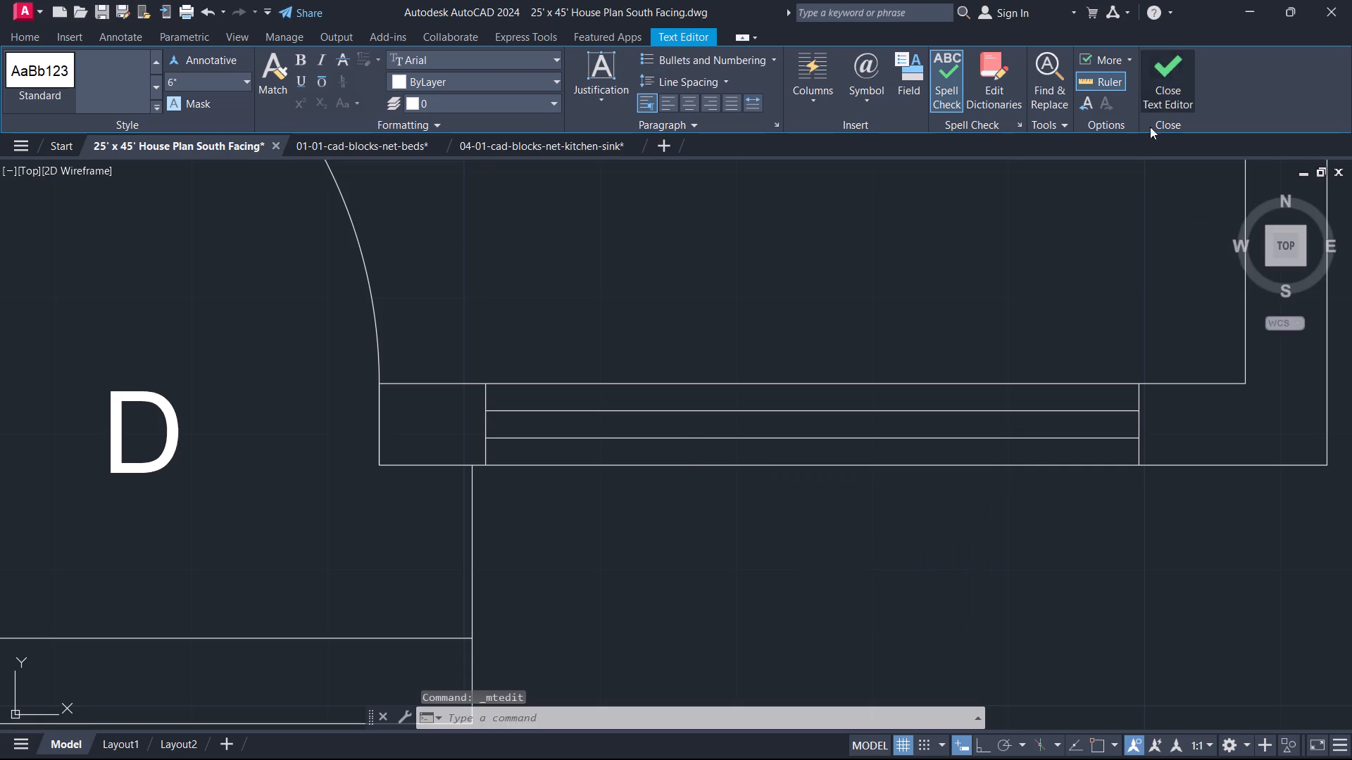
Copy the "W1" label to just outside the living hall's east window.
scroll(1020, 479, down, 1)
drag(1002, 560, 996, 550)
click(907, 490)
text(CO)
key(space)
click(907, 490)
scroll(925, 455, down, 2)
middle_drag(925, 455, 902, 759)
middle_drag(895, 295, 895, 309)
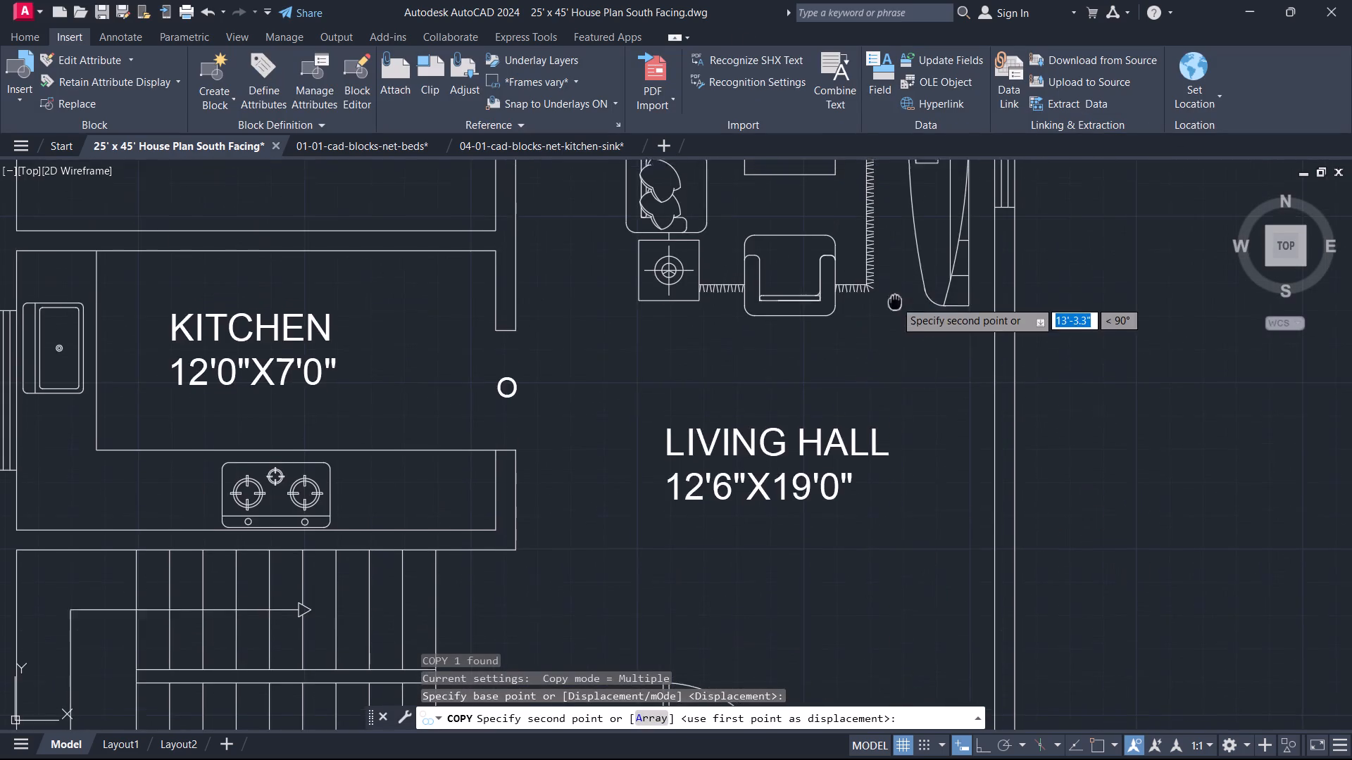
middle_drag(895, 309, 888, 512)
scroll(975, 441, up, 2)
middle_drag(1049, 270, 865, 495)
click(908, 386)
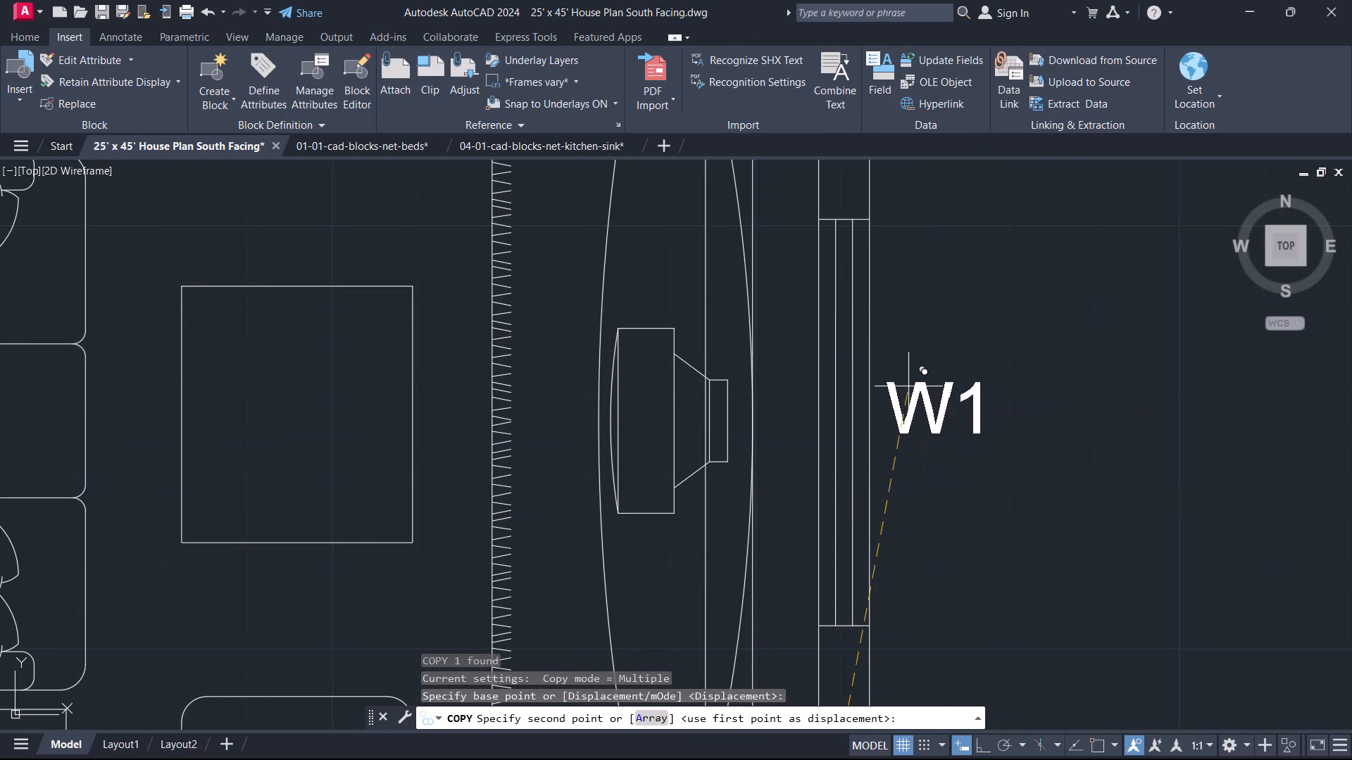
Place "W1" copies above the north windows of the northeast and northwest bedrooms.
scroll(782, 333, down, 4)
middle_drag(782, 335, 841, 744)
scroll(799, 388, up, 5)
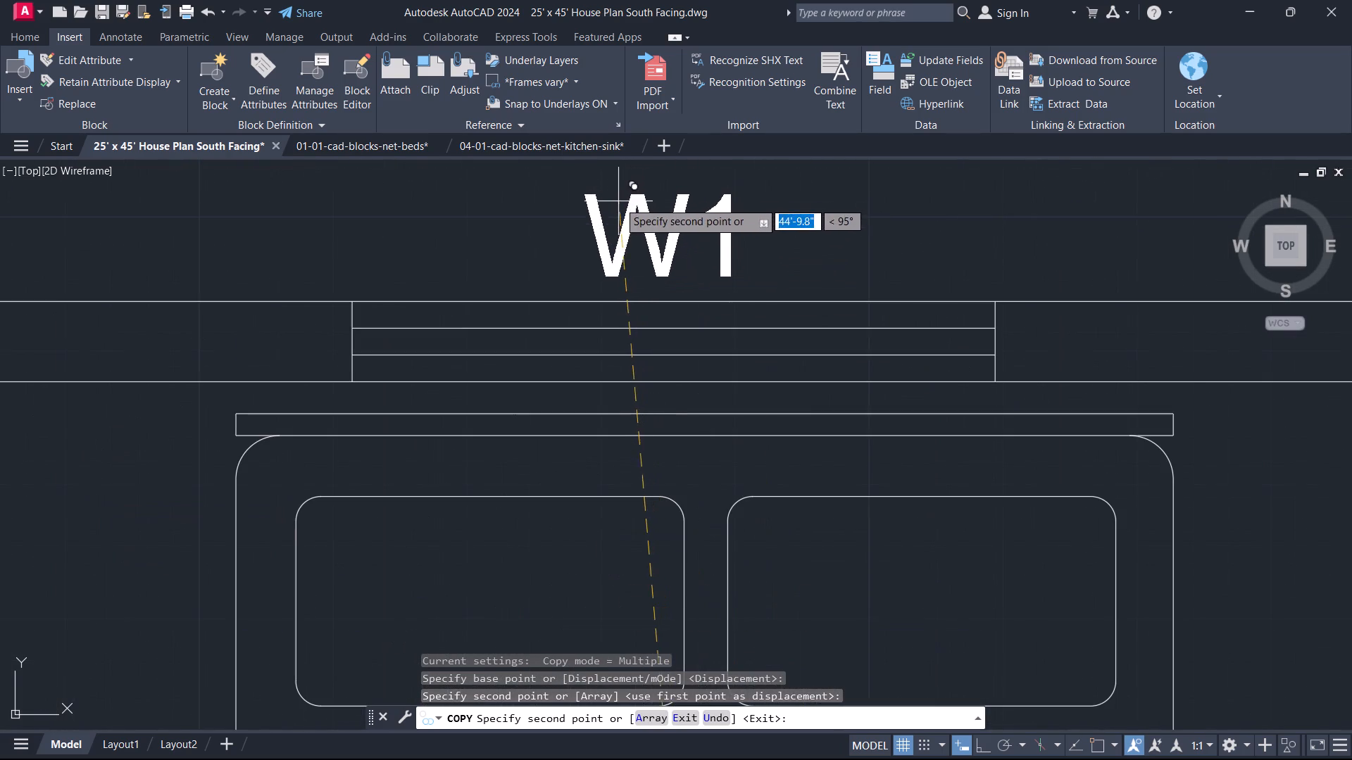
click(618, 201)
scroll(419, 296, down, 2)
middle_drag(430, 298, 1025, 365)
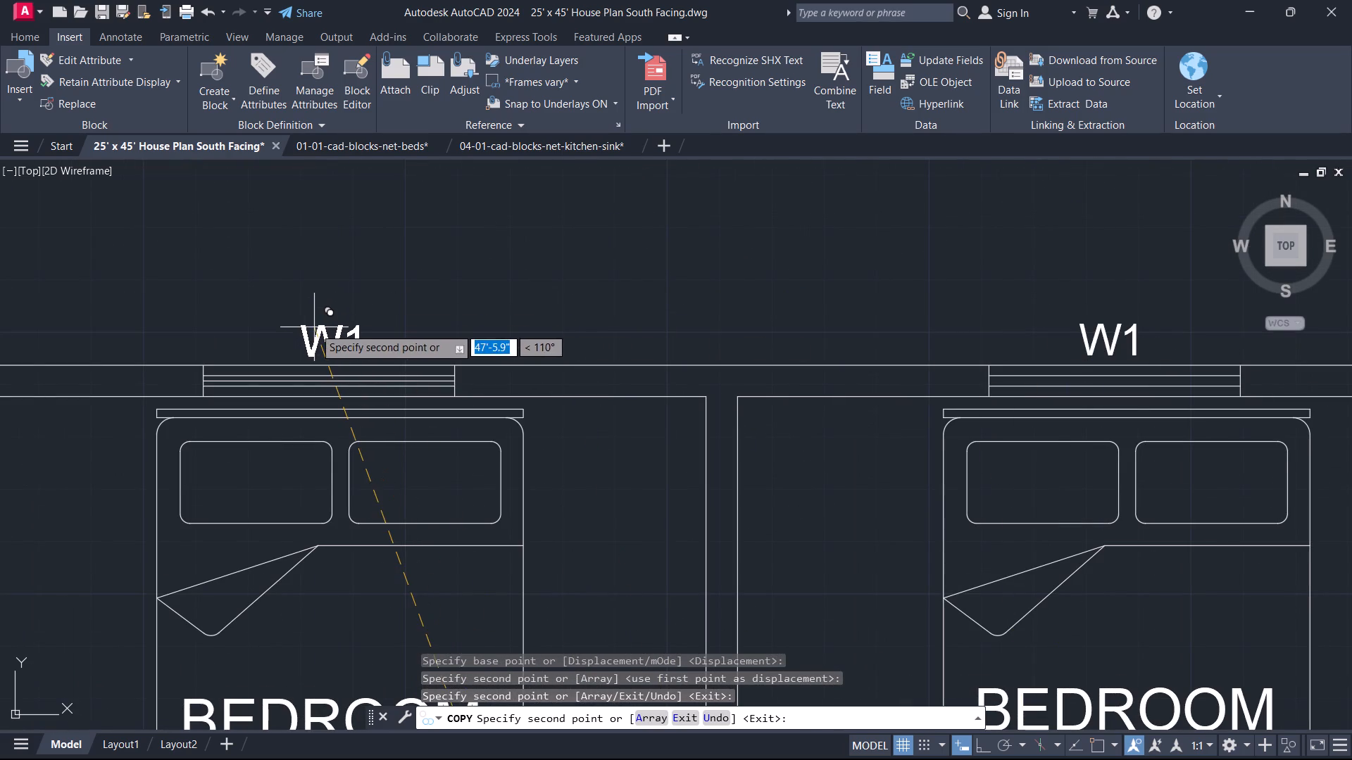
click(315, 329)
Place a "W1" copy just outside the west window of the 12'0"X11'0" bedroom.
scroll(281, 381, down, 3)
middle_drag(283, 399, 559, 153)
scroll(484, 395, up, 4)
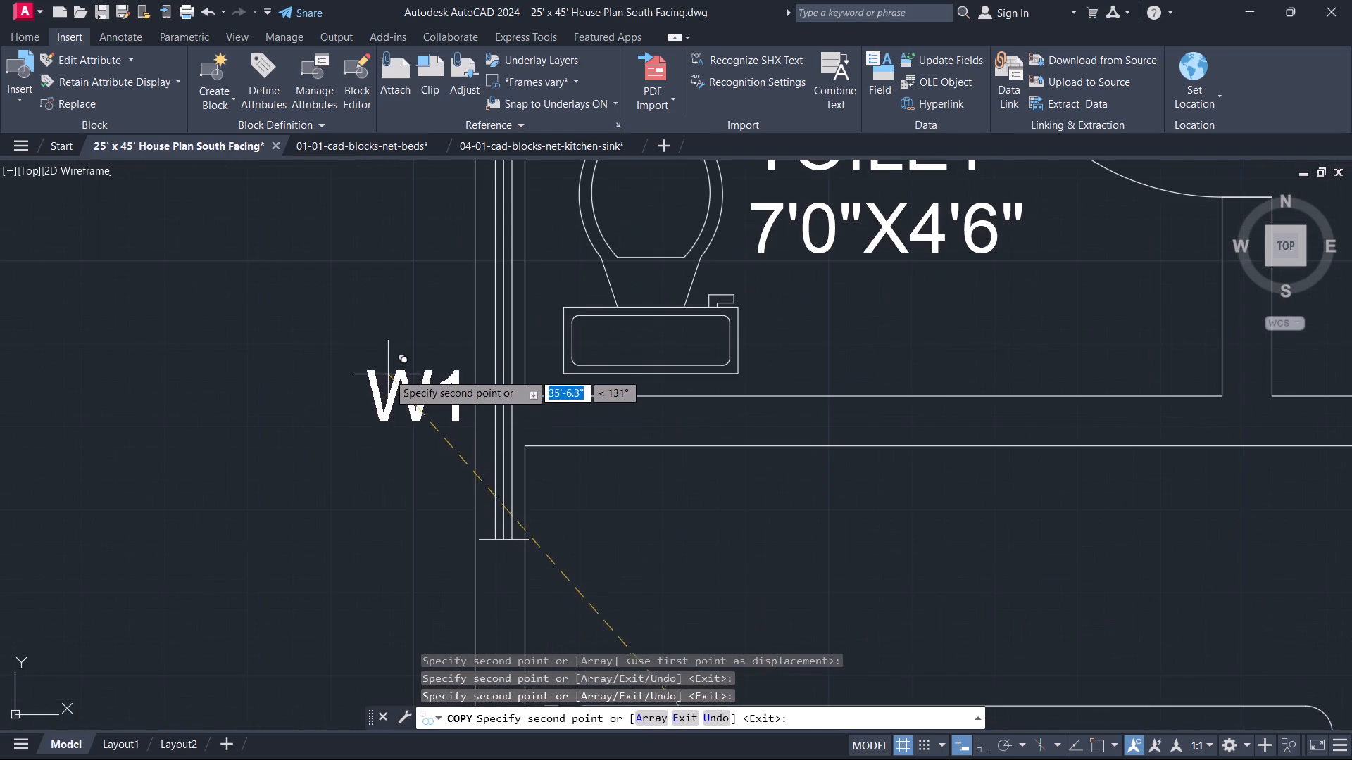
scroll(399, 346, down, 3)
middle_drag(353, 403, 451, 361)
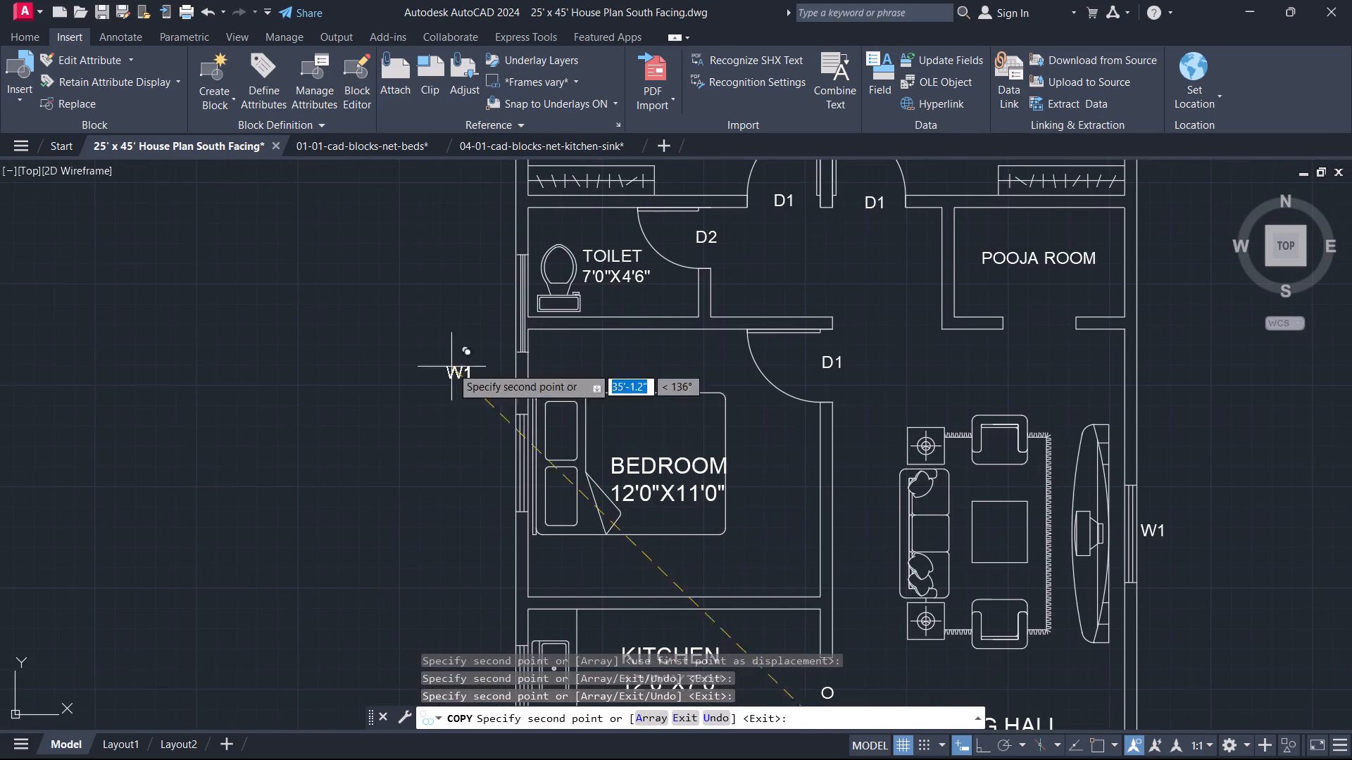
scroll(454, 461, up, 1)
middle_drag(455, 461, 471, 320)
scroll(471, 320, up, 2)
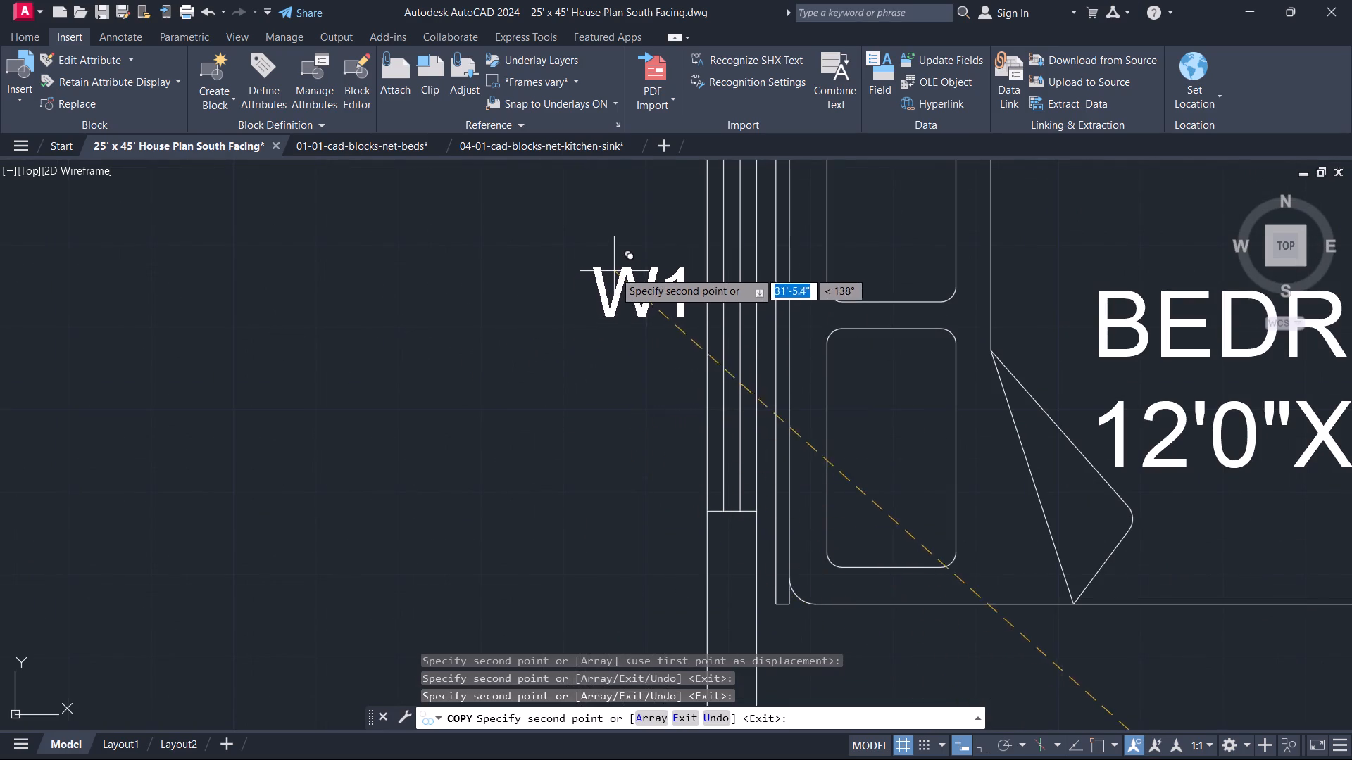
scroll(601, 241, down, 1)
middle_drag(601, 241, 564, 401)
click(559, 419)
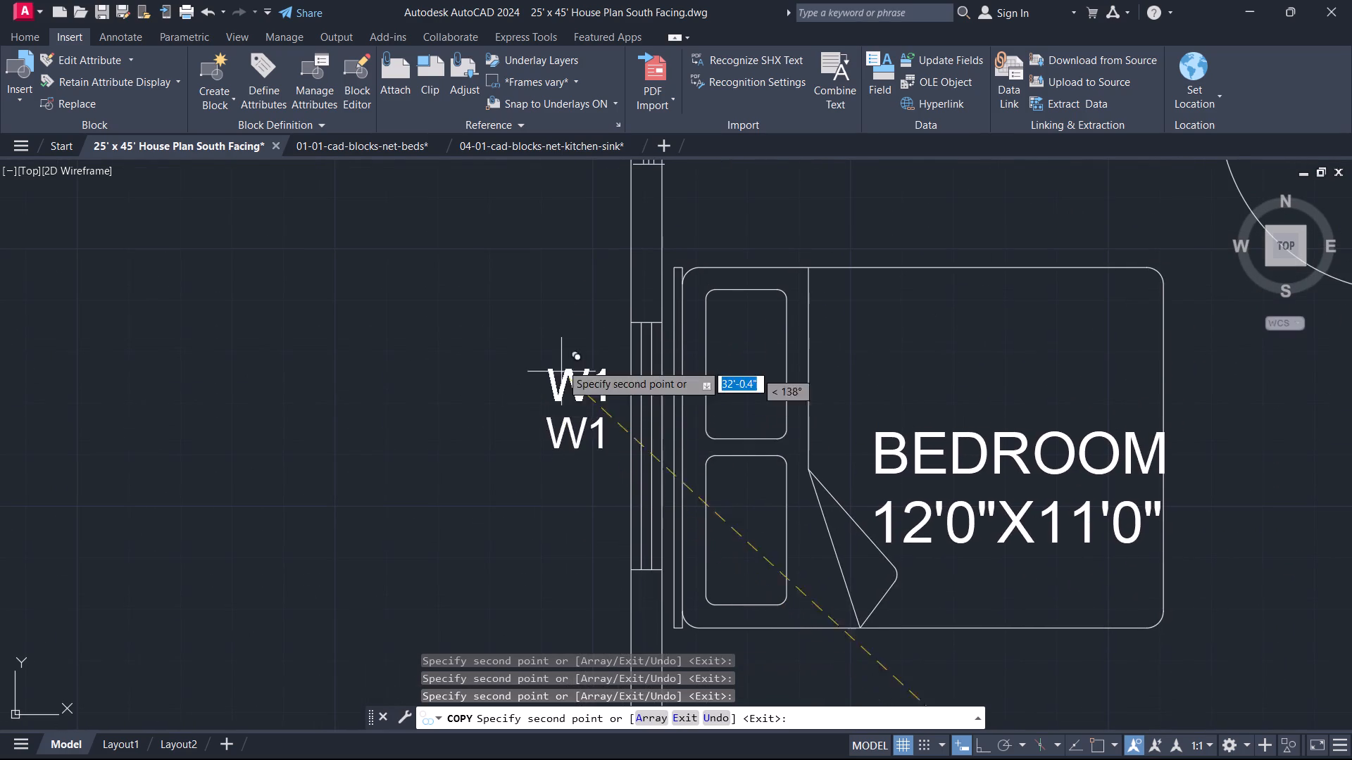
Place another "W1" copy just outside the kitchen's west window and finish copying.
scroll(561, 320, down, 3)
middle_drag(561, 318, 530, 526)
scroll(528, 370, up, 1)
middle_drag(513, 520, 545, 255)
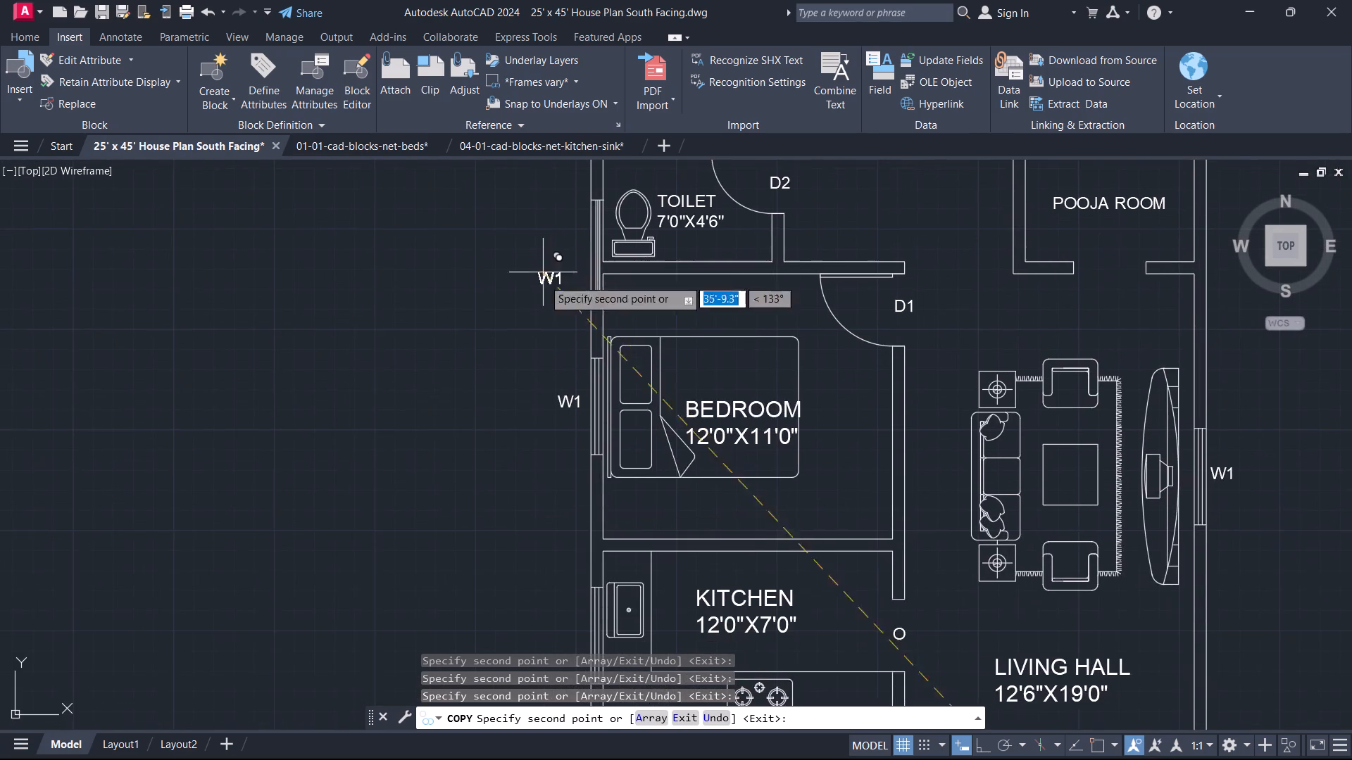
middle_drag(544, 589, 591, 334)
scroll(587, 353, up, 1)
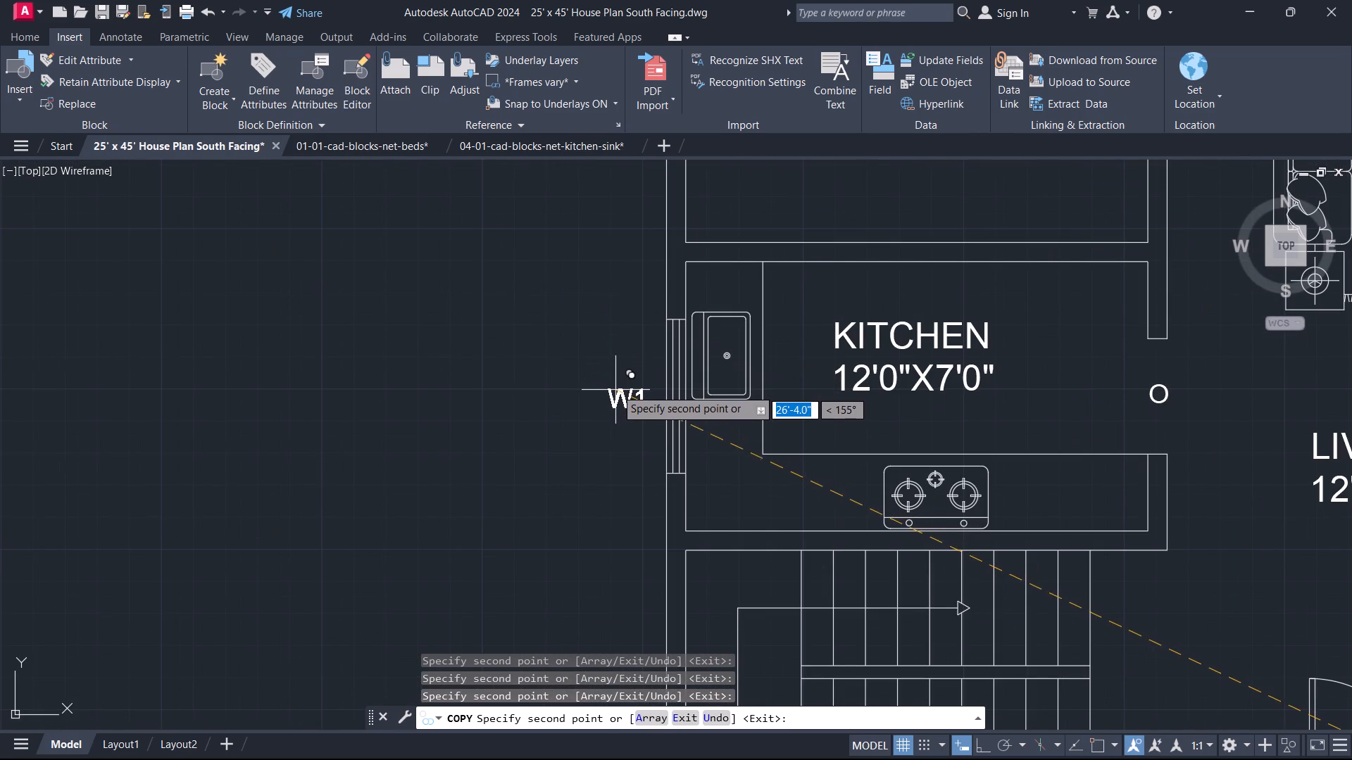
click(626, 388)
key(Escape)
Delete the existing window from the toilet's west wall.
scroll(622, 376, down, 3)
middle_drag(620, 369, 484, 521)
middle_drag(526, 353, 506, 358)
scroll(526, 348, up, 2)
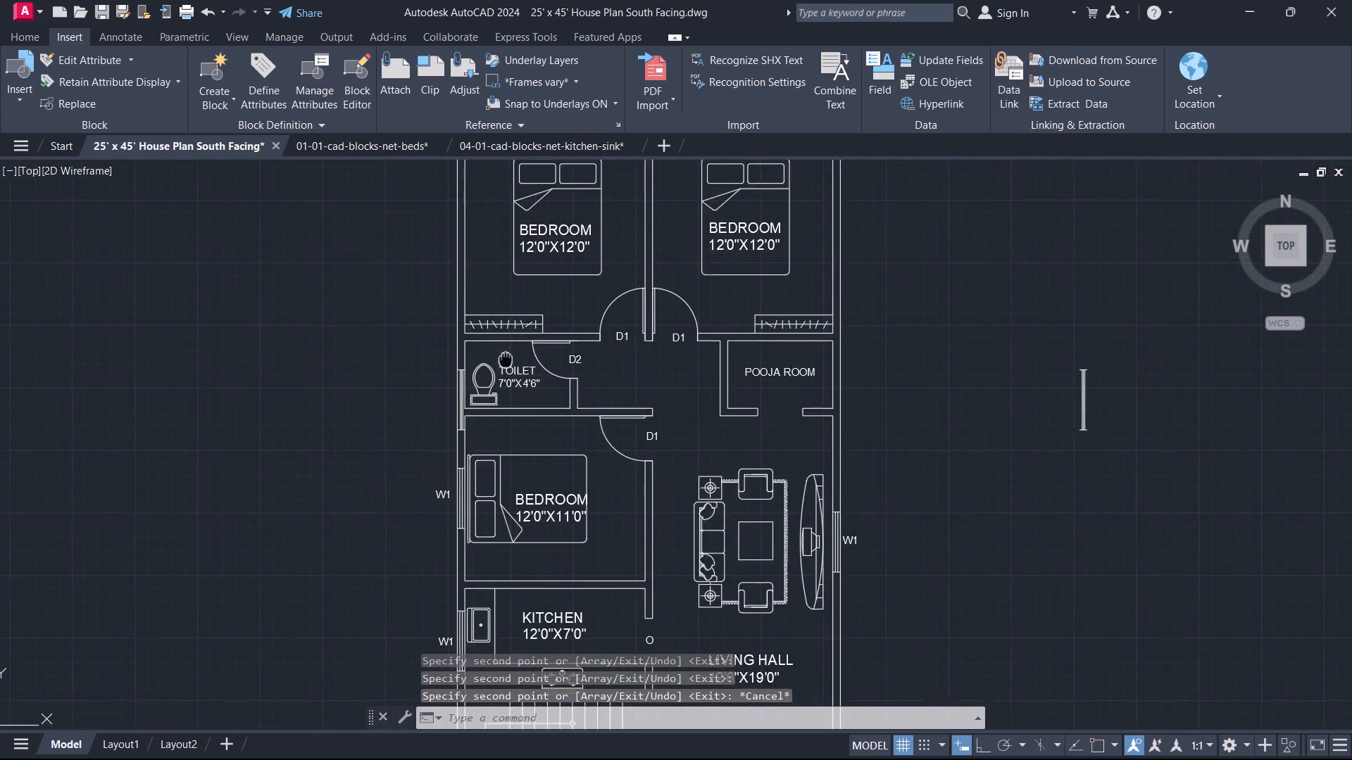
middle_drag(506, 358, 503, 360)
scroll(506, 358, up, 2)
drag(388, 355, 396, 364)
middle_drag(532, 589, 528, 358)
scroll(528, 393, up, 1)
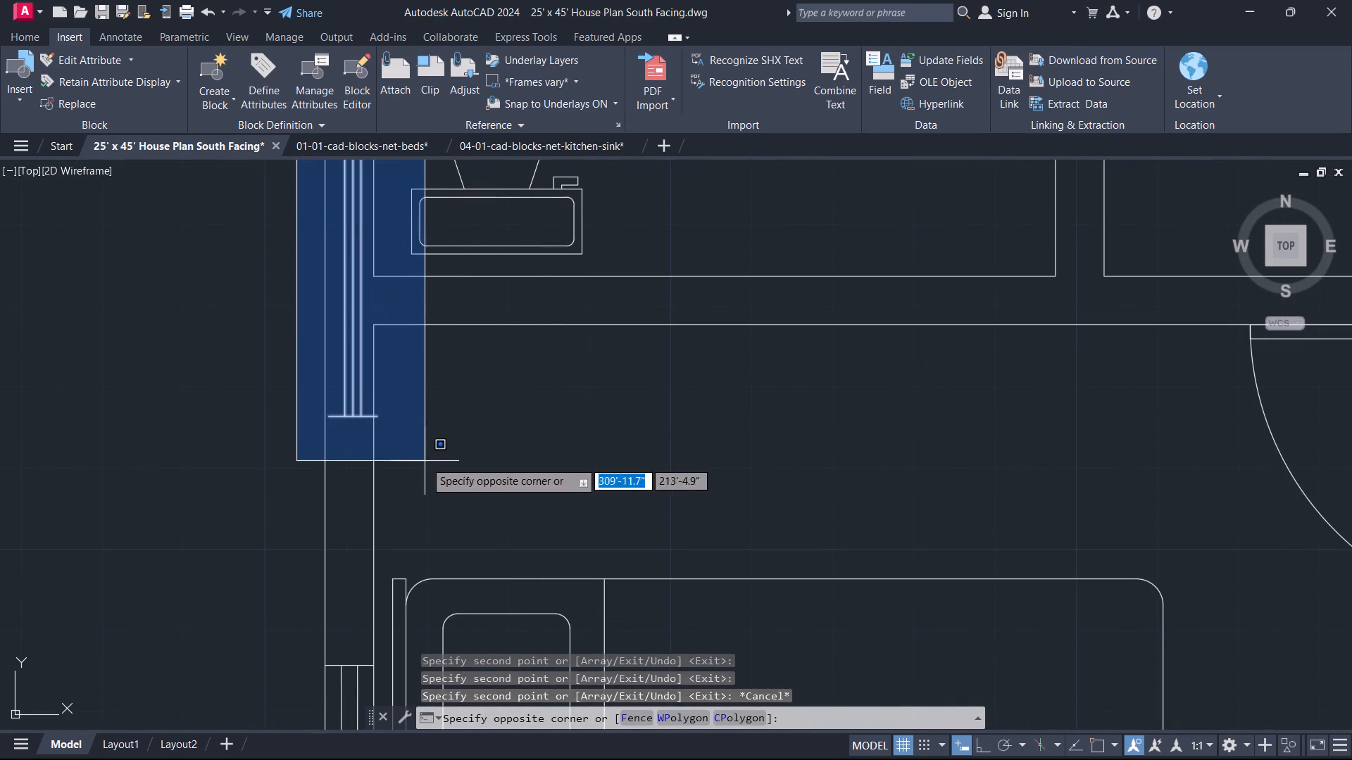
click(402, 457)
key(Delete)
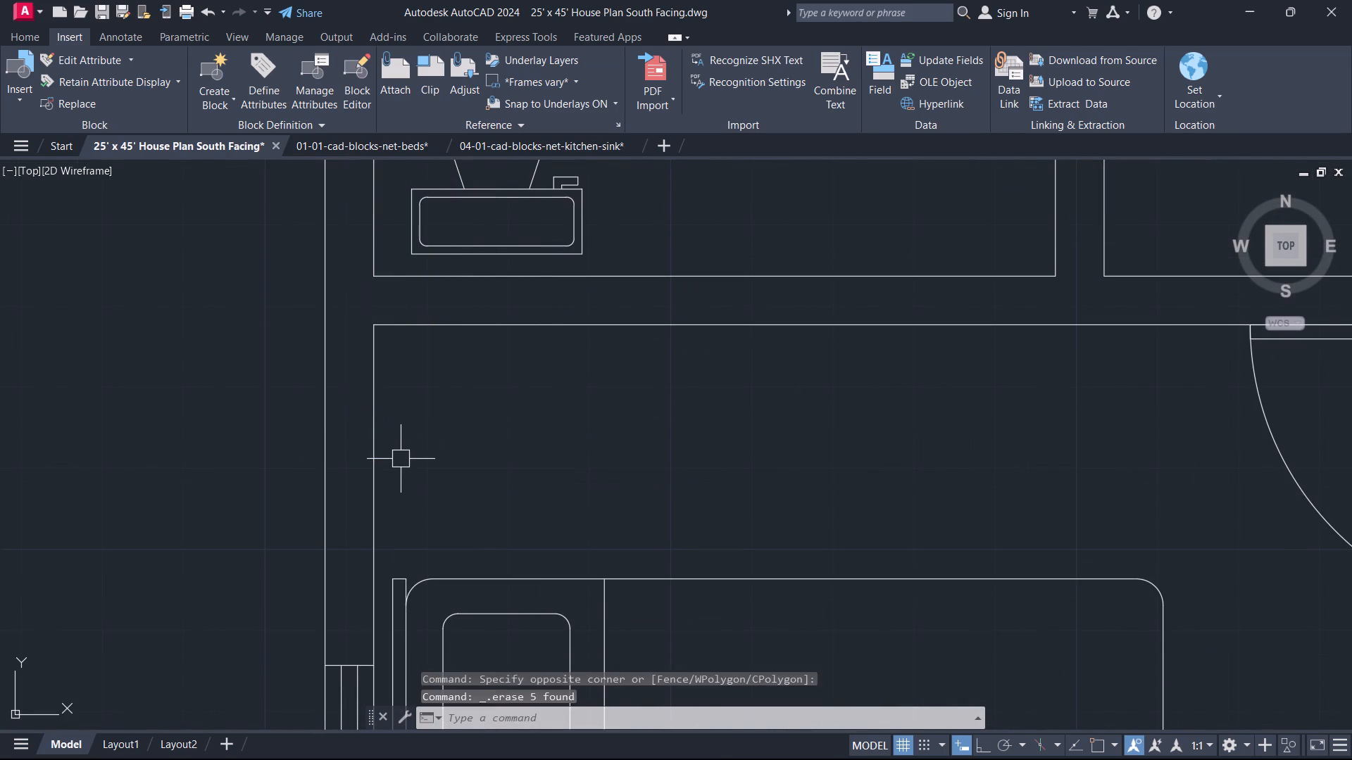
With object snap on, draw a line straight across the west wall at the midpoint of the toilet's inner wall face.
scroll(397, 463, down, 2)
scroll(417, 318, up, 1)
middle_drag(417, 319, 416, 479)
text(L)
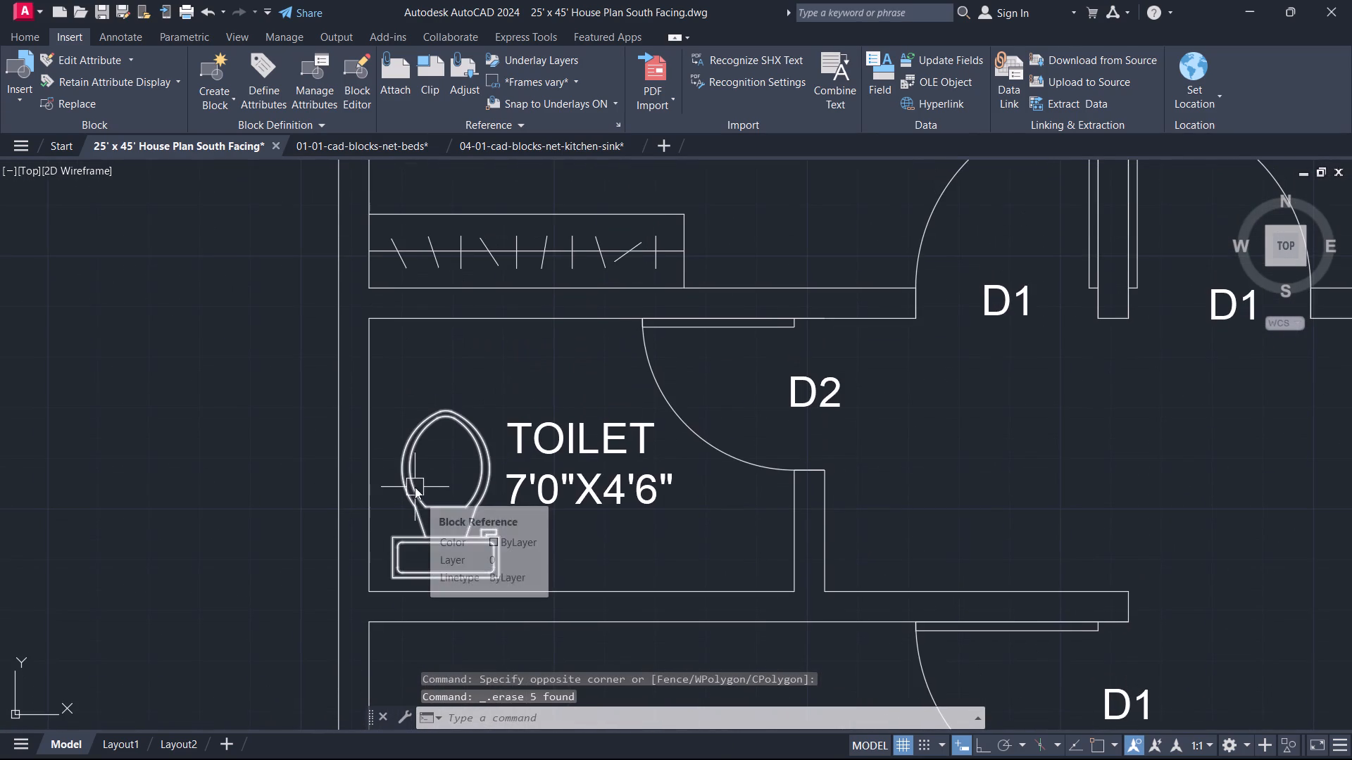
key(space)
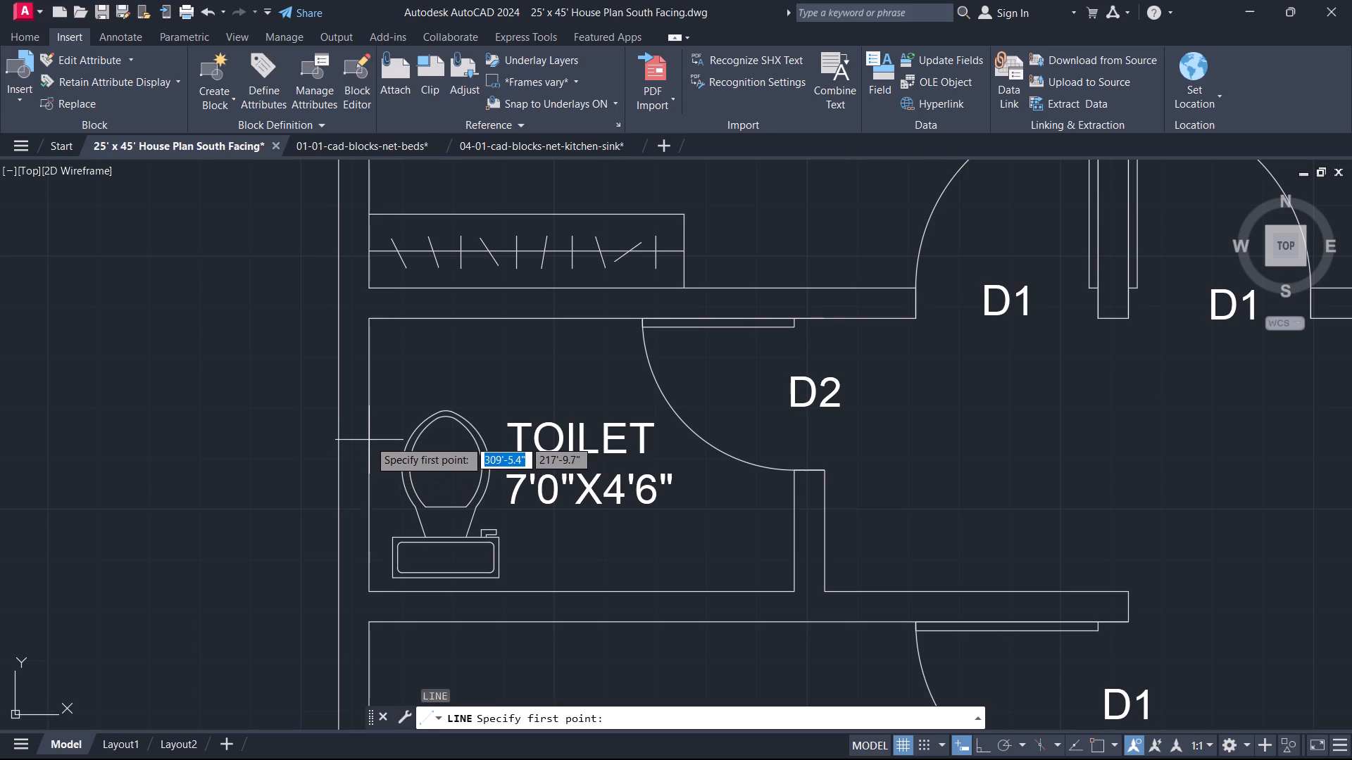
key(F3)
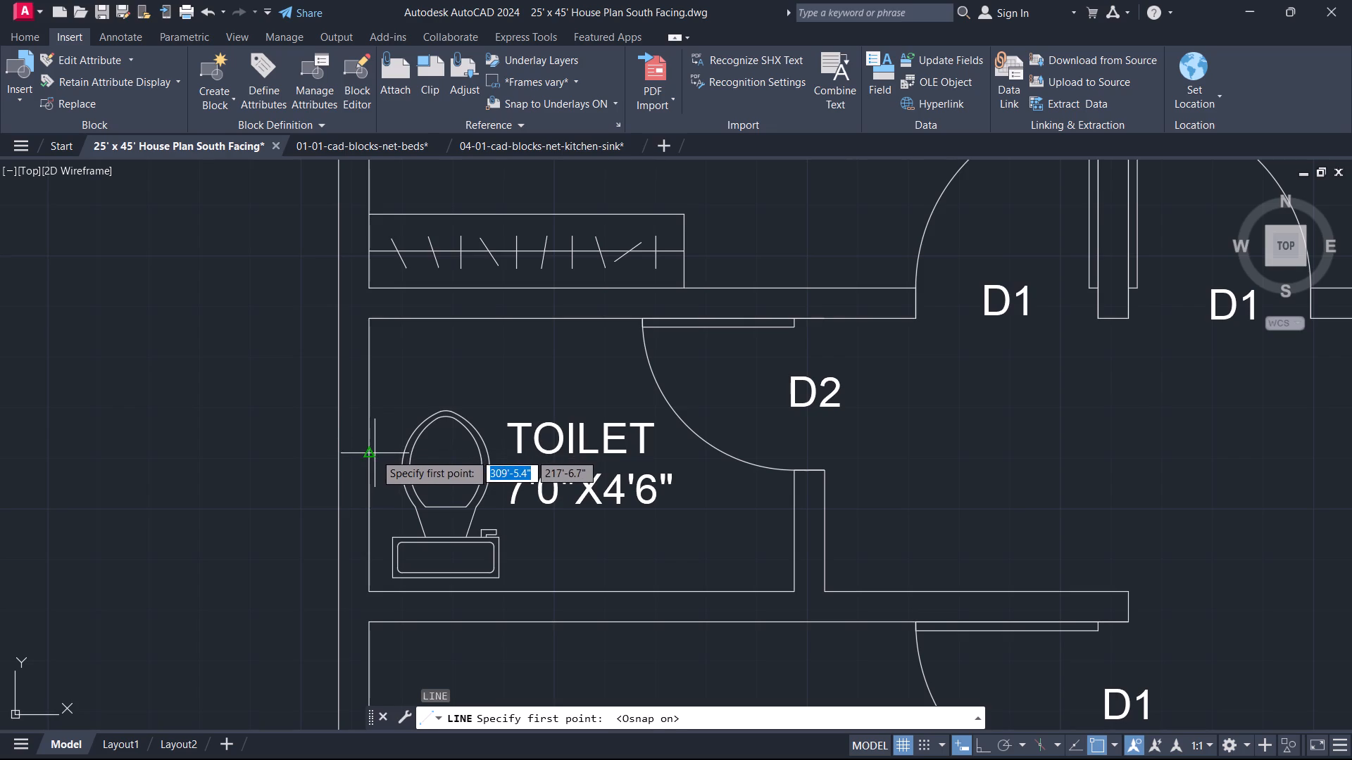
click(375, 453)
click(338, 452)
key(Escape)
Offset the cross line in the toilet's west wall by 1' to both its north and south sides.
scroll(368, 466, up, 1)
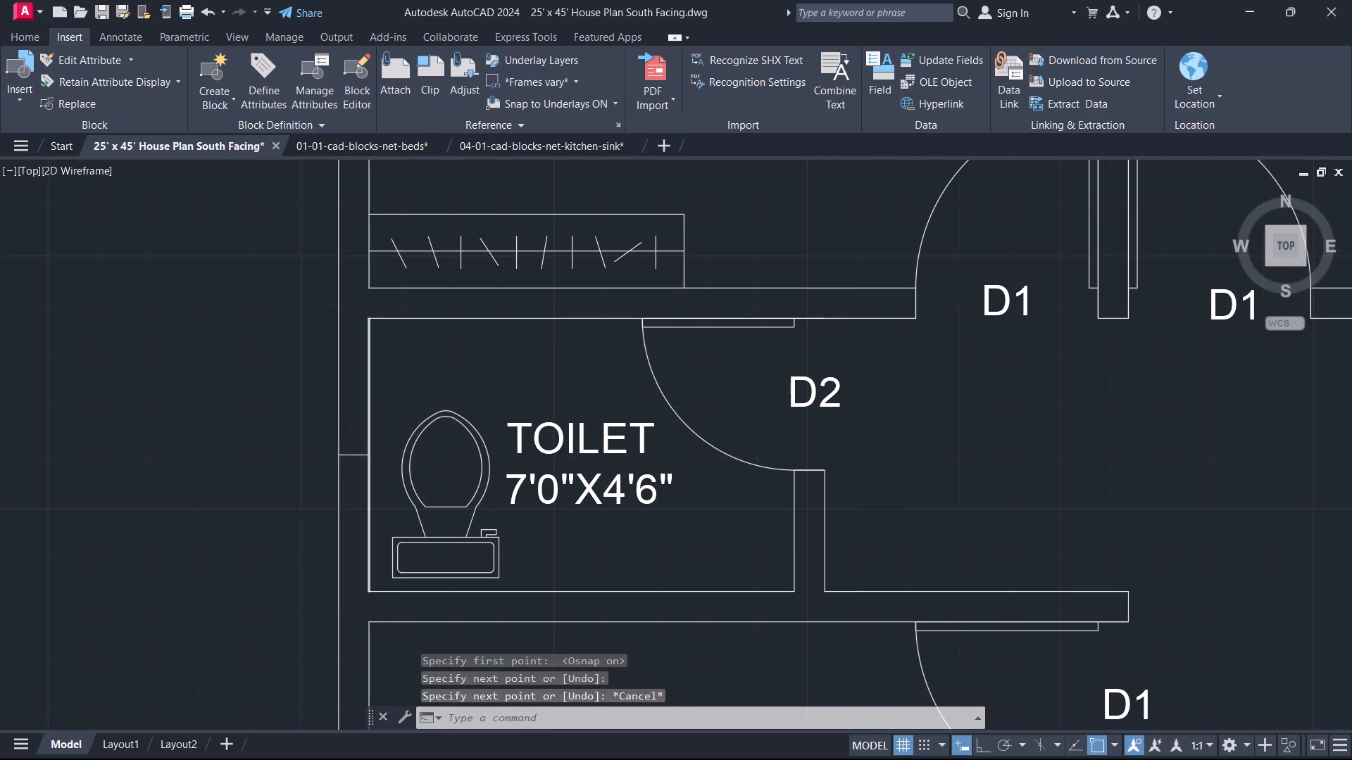
scroll(362, 465, up, 1)
text(O 1')
key(Return)
click(356, 442)
click(361, 388)
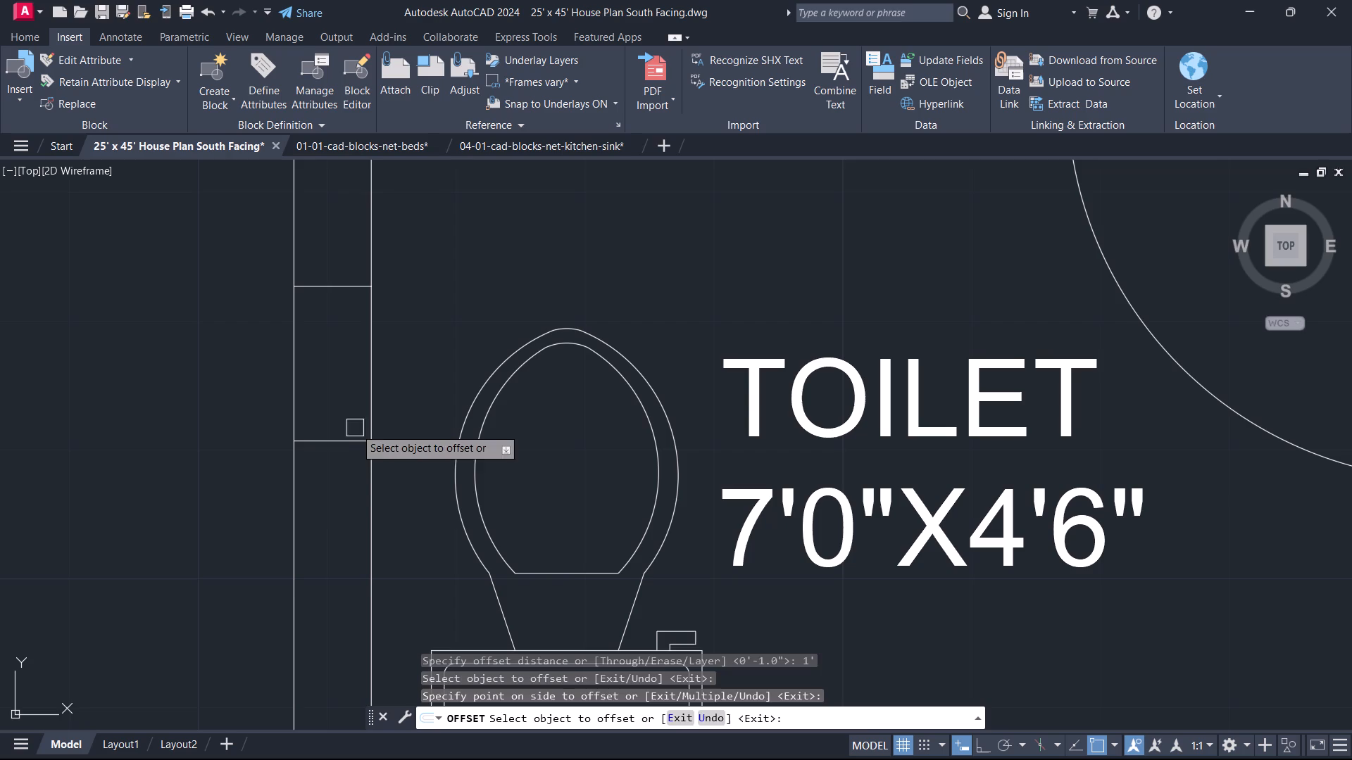
click(351, 440)
click(339, 488)
key(Escape)
Draw a line along the middle of the west wall connecting the two offset lines beside the toilet.
text(L)
key(space)
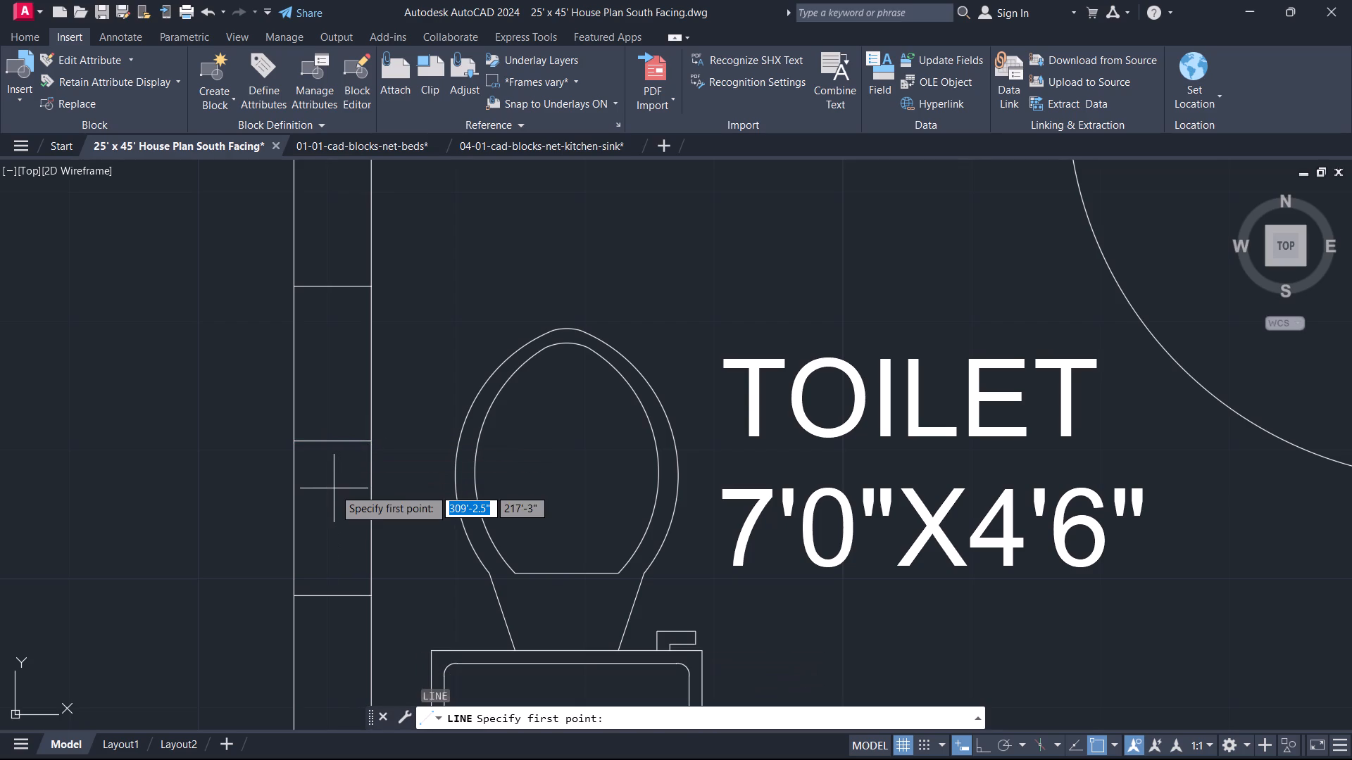
drag(327, 286, 329, 294)
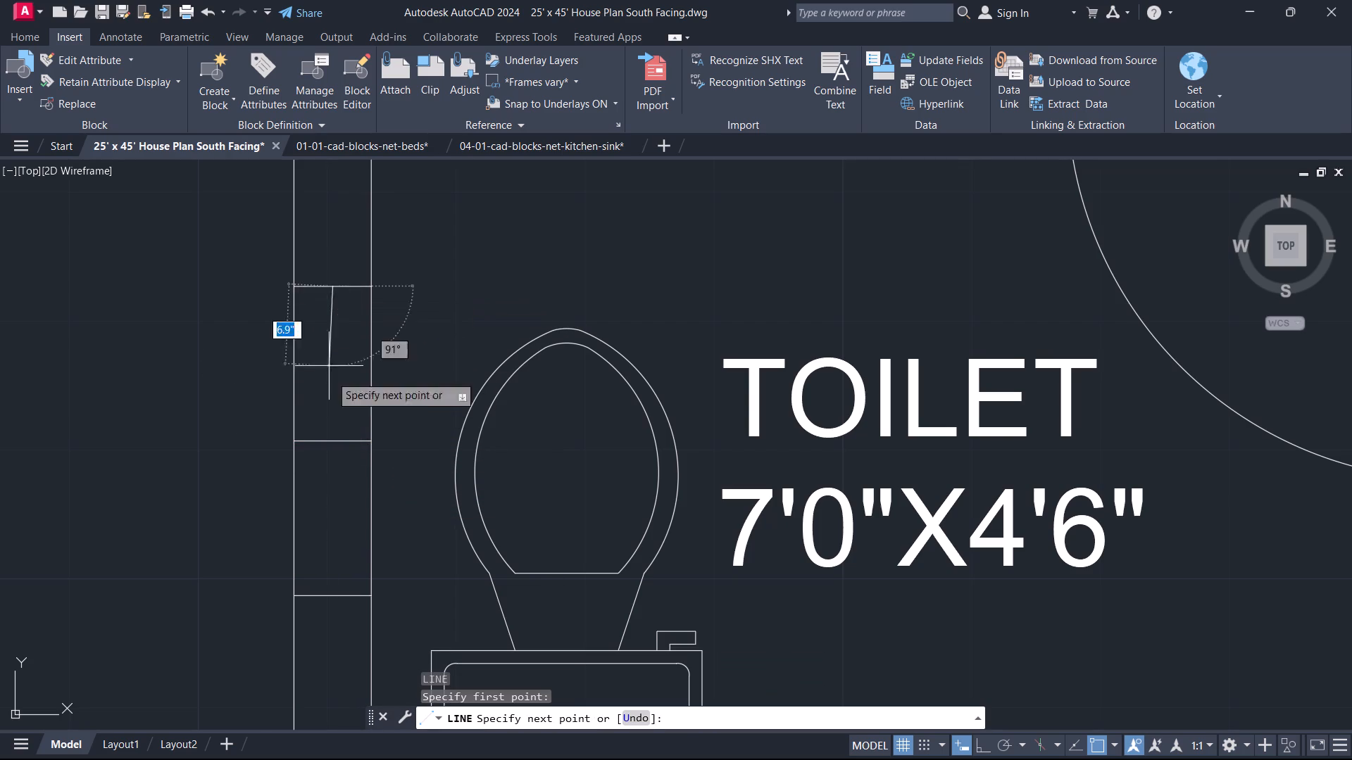
click(328, 600)
key(Escape)
Erase the original middle cross line from the toilet's ventilator opening.
drag(348, 475, 344, 467)
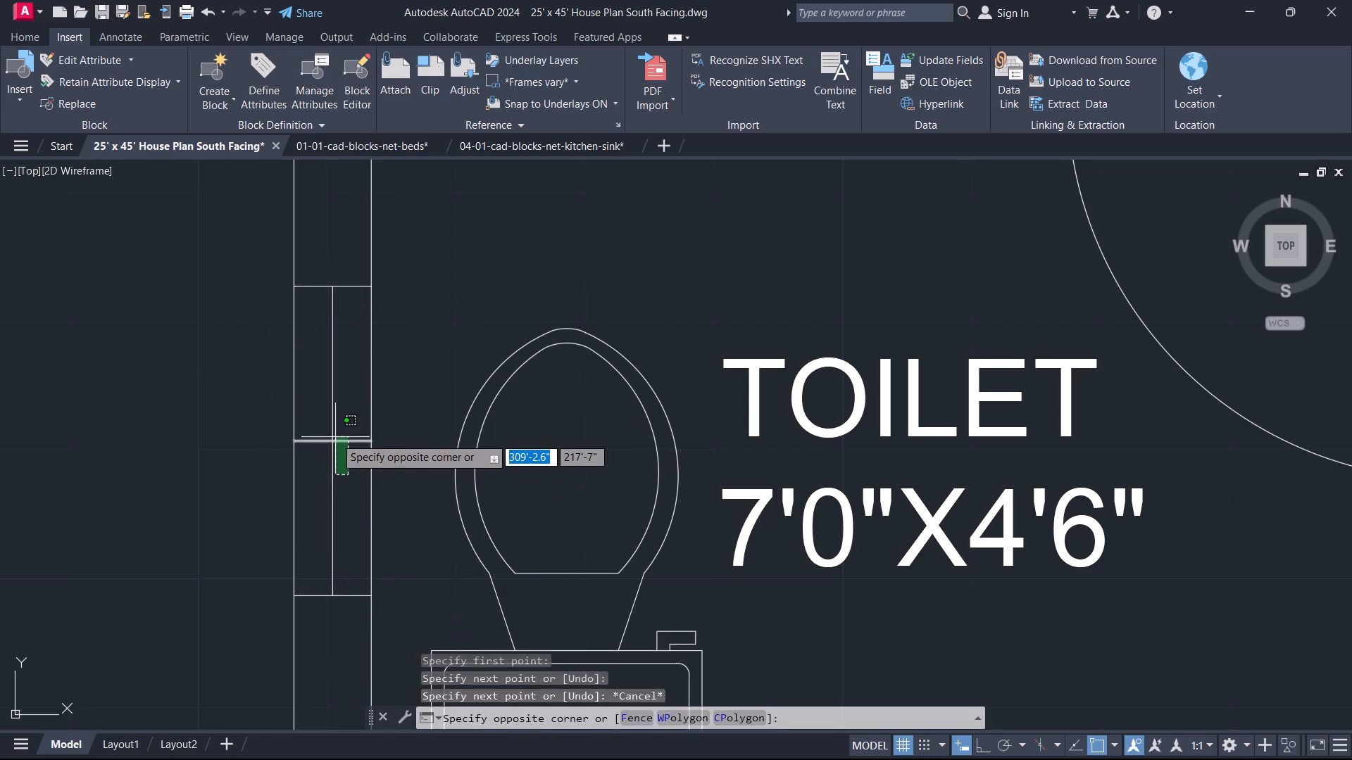
click(335, 434)
key(Delete)
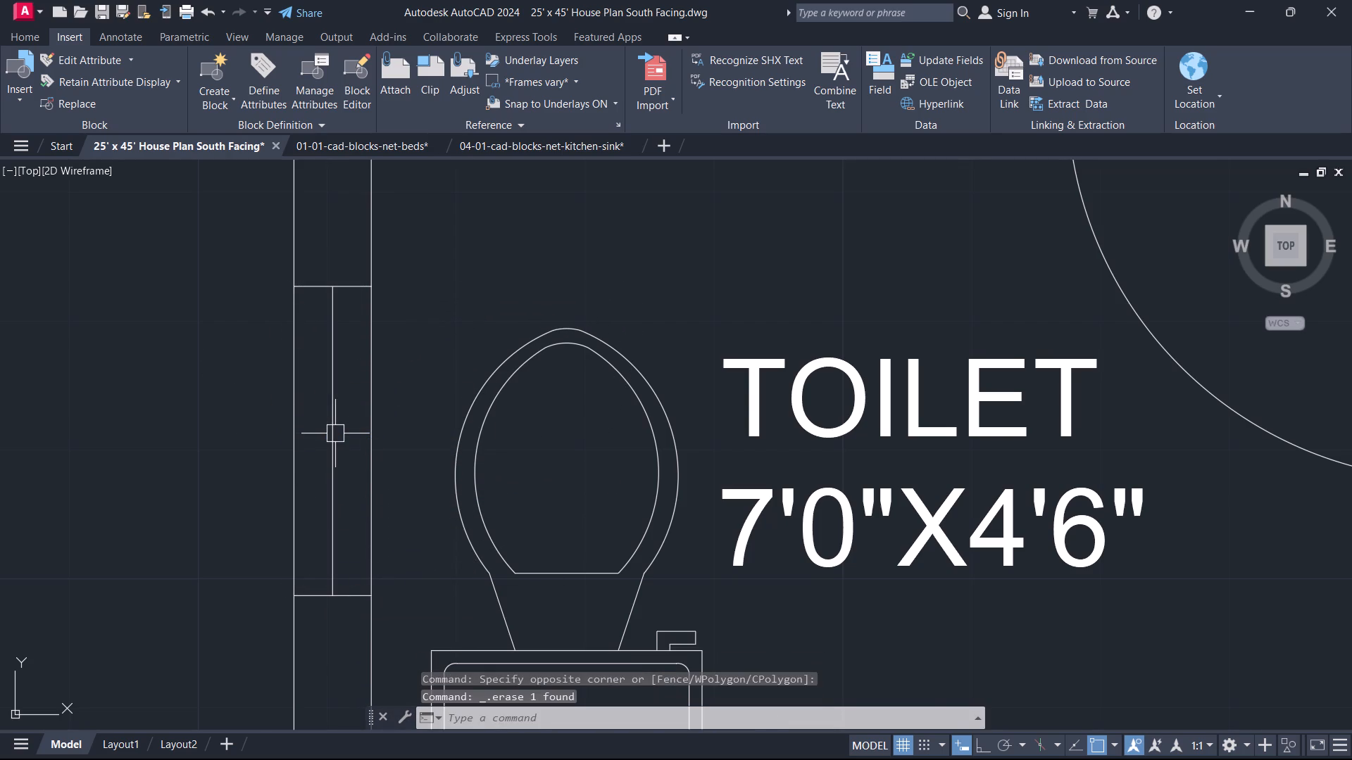
Copy the kitchen window's "W1" label to just outside the toilet's new ventilator on the west wall.
scroll(365, 461, down, 3)
scroll(359, 232, down, 3)
scroll(373, 443, up, 3)
click(284, 504)
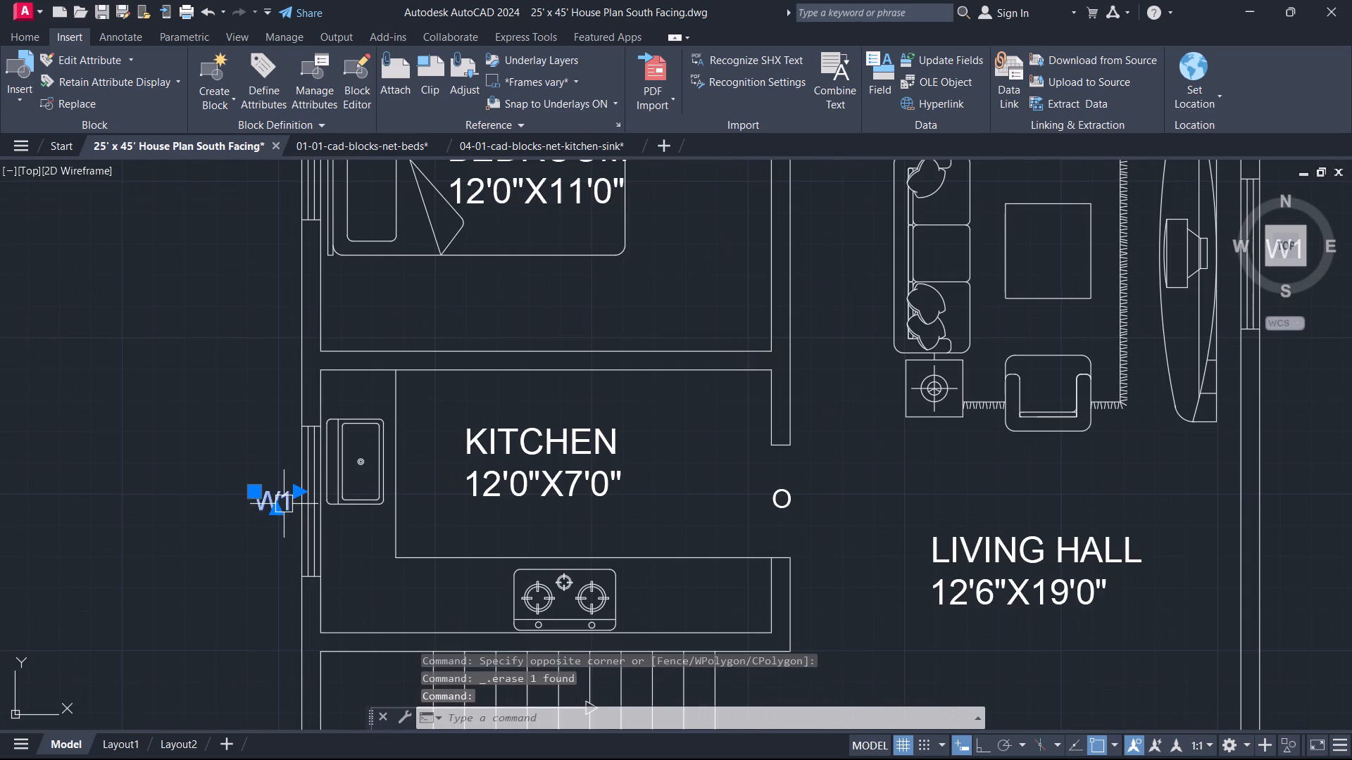
text(CO)
key(space)
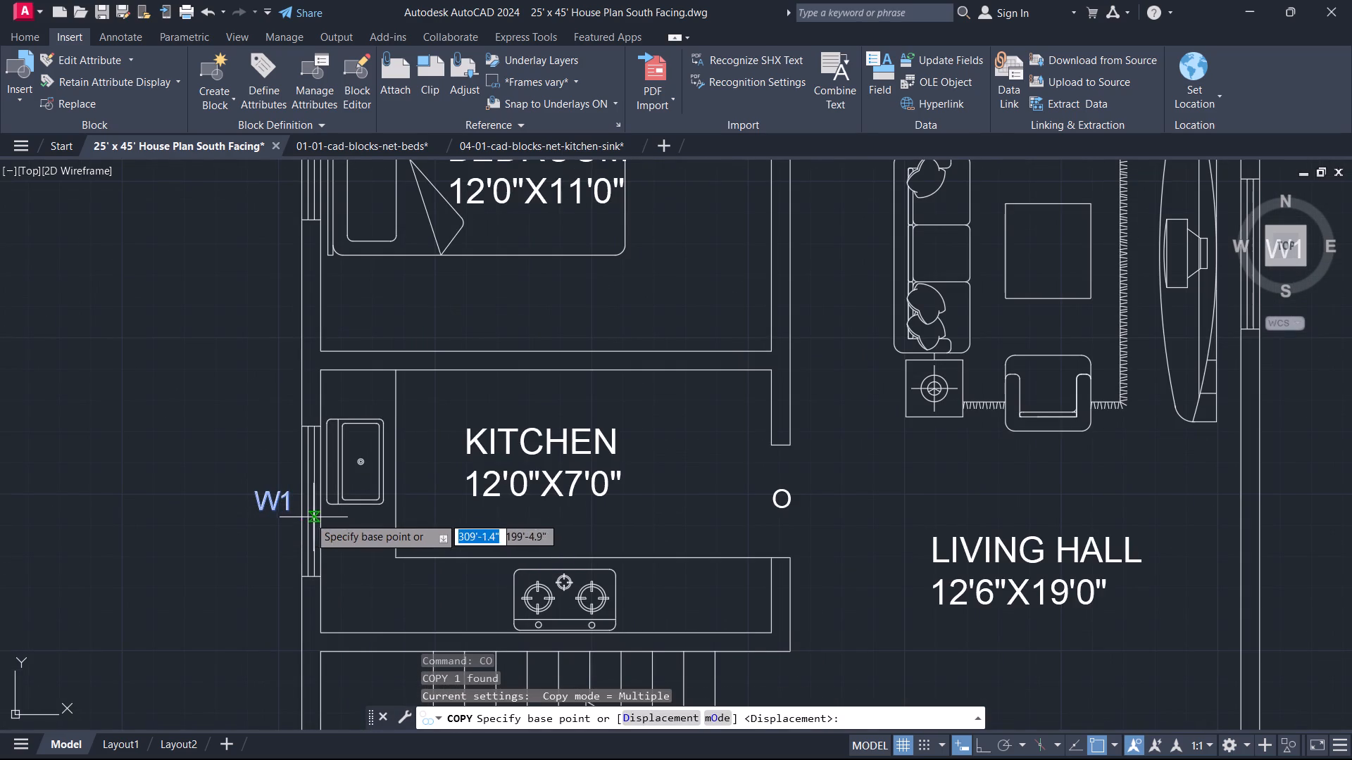
click(265, 518)
middle_drag(196, 371, 254, 759)
scroll(326, 285, up, 1)
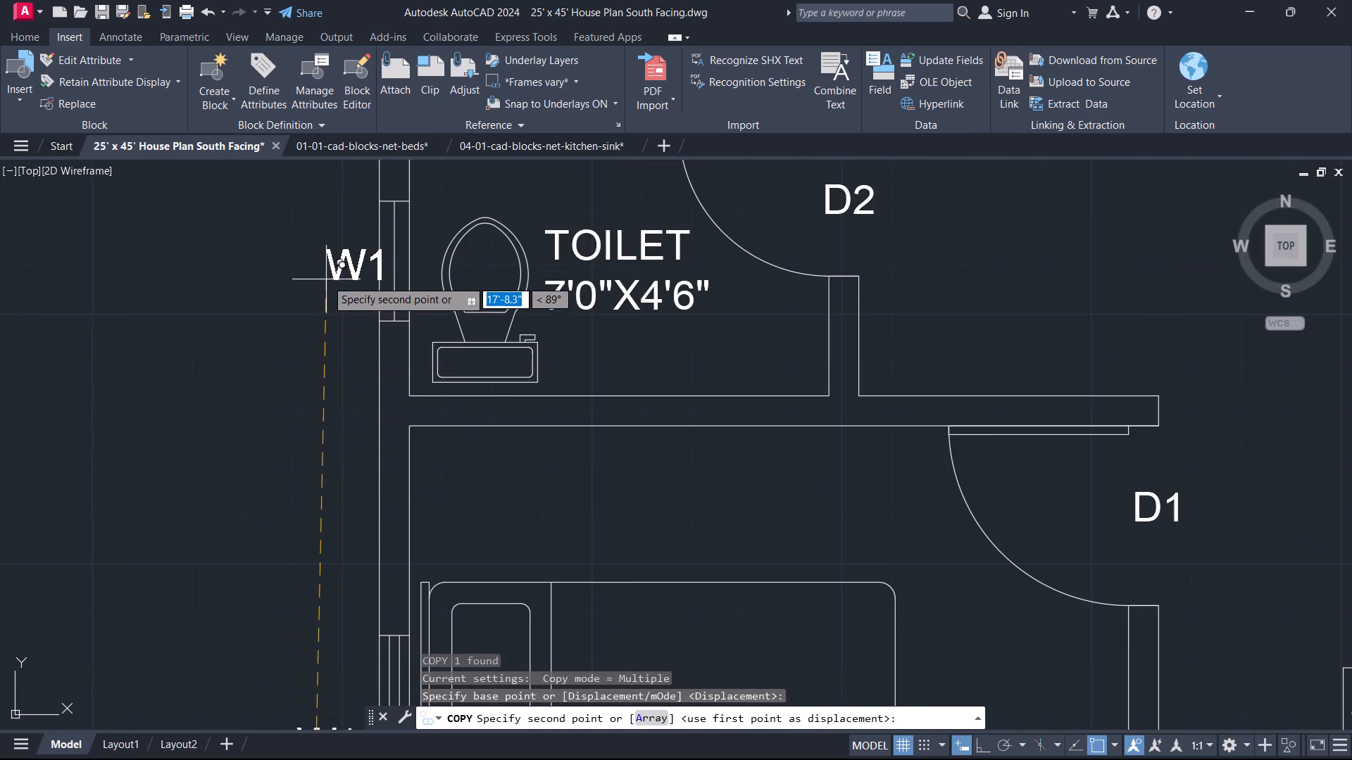
click(311, 285)
key(Escape)
Change the copied label beside the toilet's ventilator to "V".
double_click(325, 266)
key(ctrl+a)
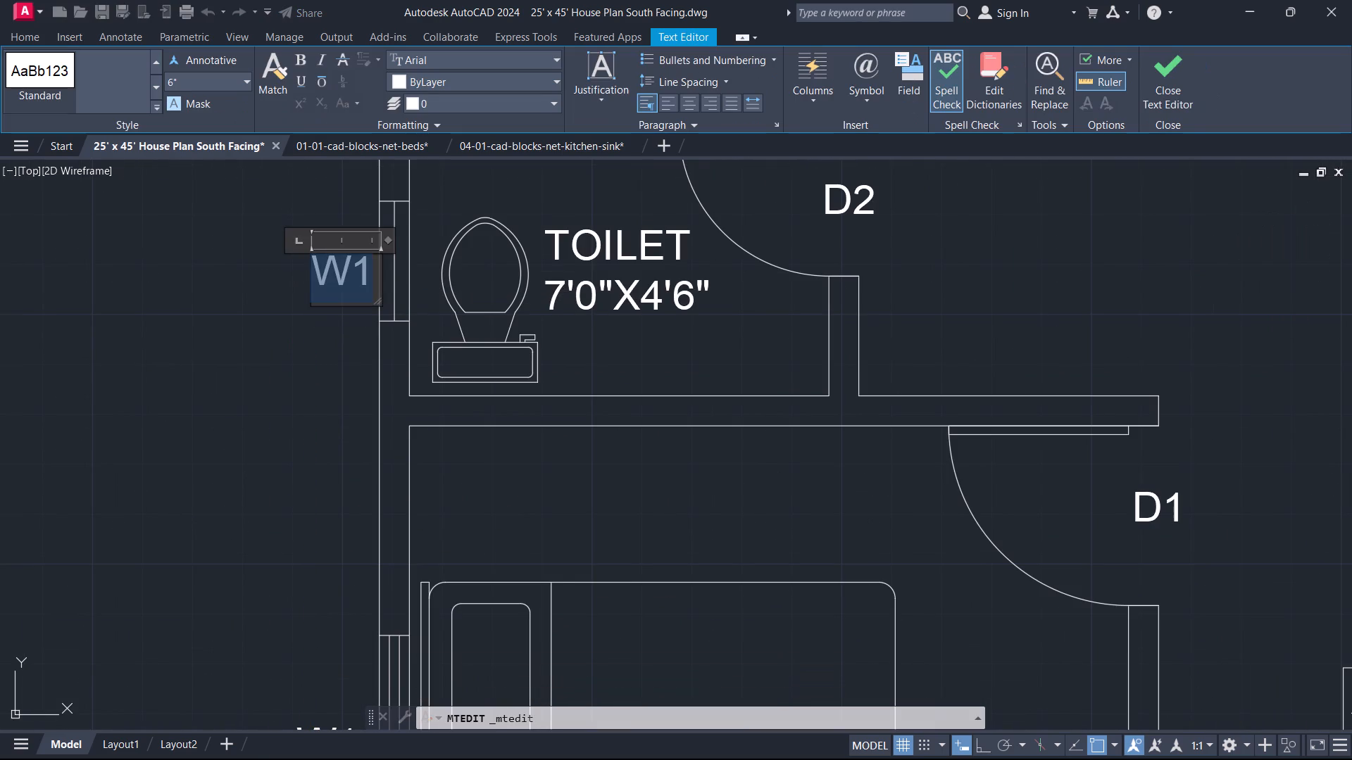
key(v)
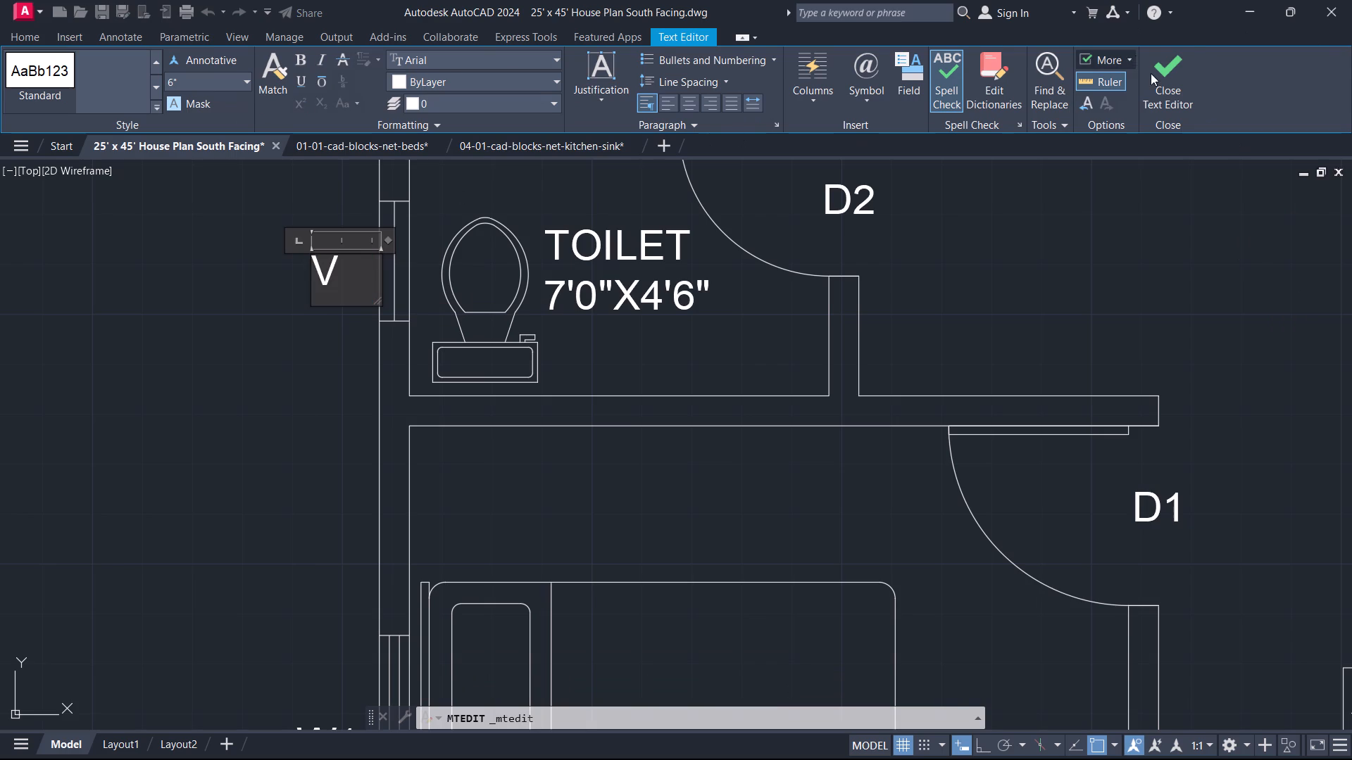
click(1151, 73)
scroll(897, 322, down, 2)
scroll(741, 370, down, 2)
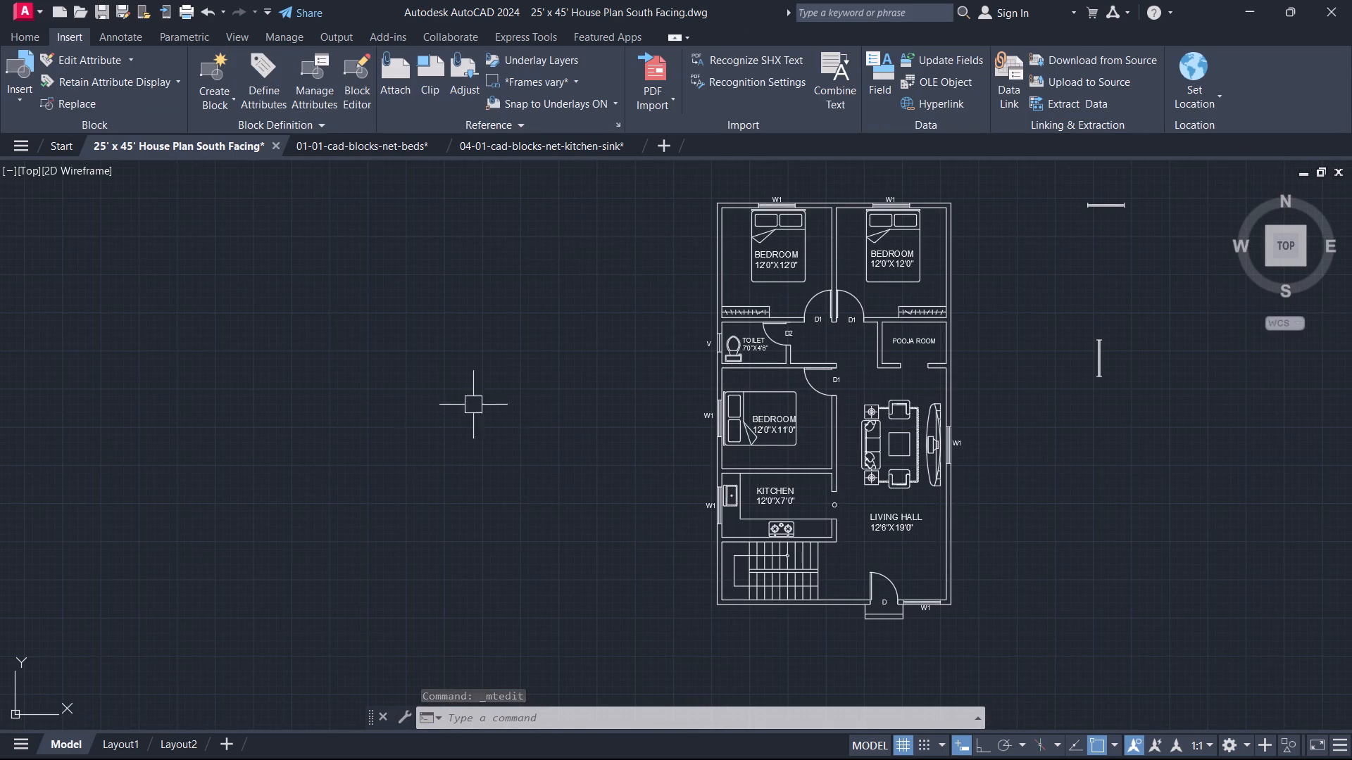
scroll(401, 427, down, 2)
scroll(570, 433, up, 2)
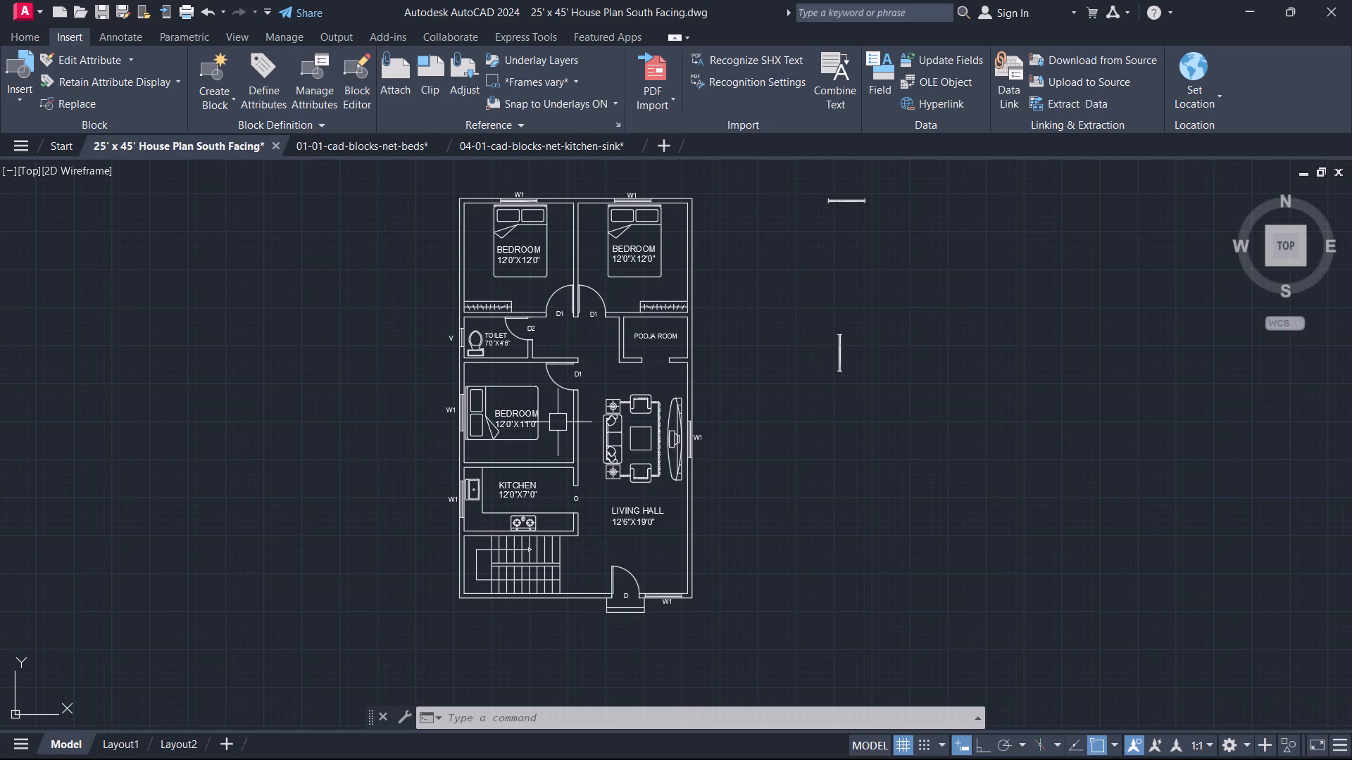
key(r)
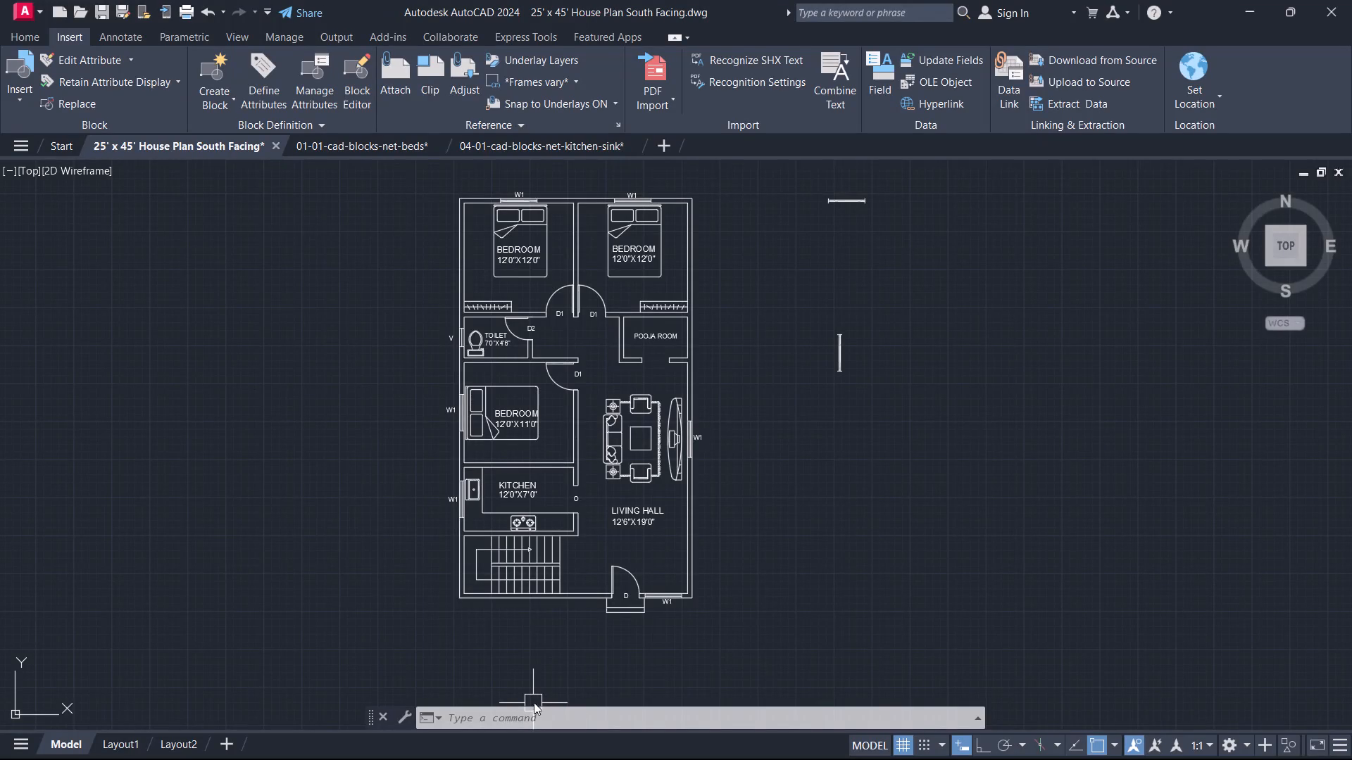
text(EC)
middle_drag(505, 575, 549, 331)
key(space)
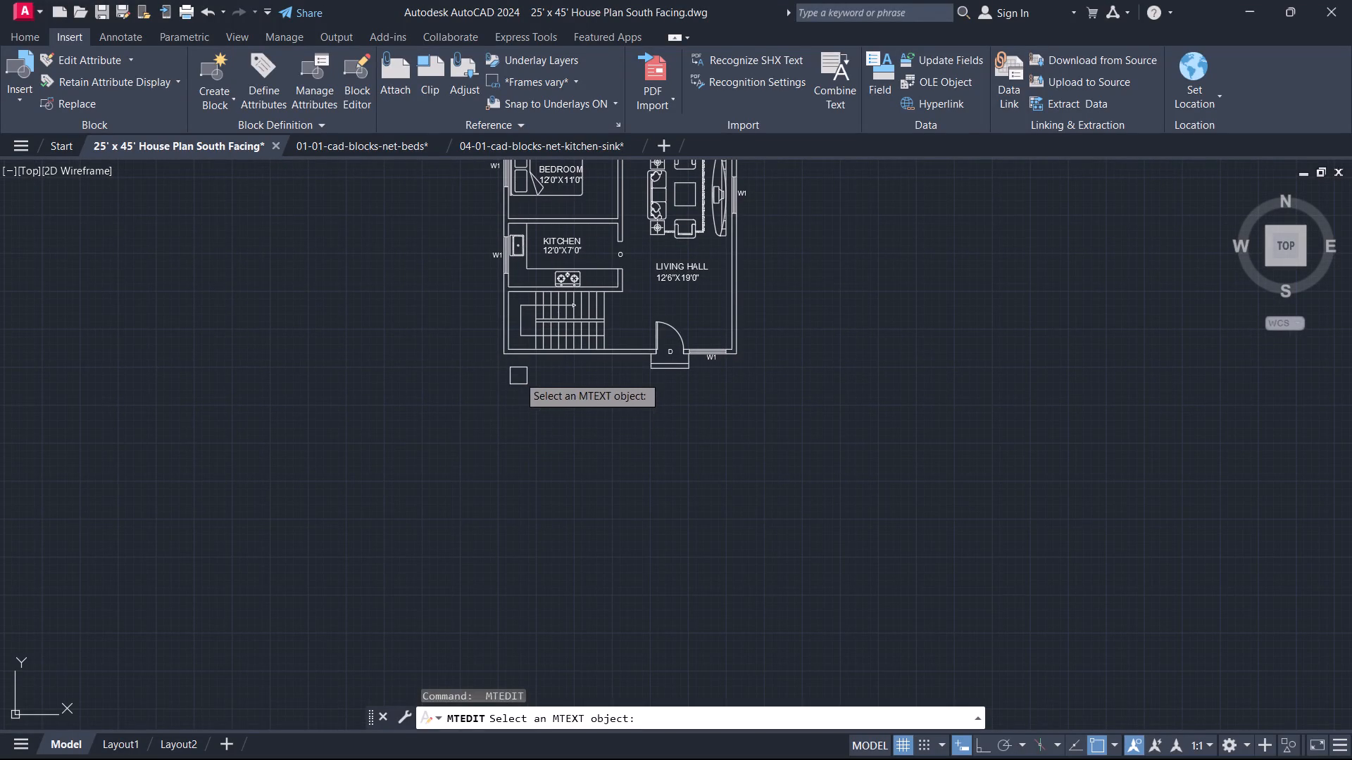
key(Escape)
Draw a small rectangle in the empty space just below the plan's southwest corner.
text(REC)
key(space)
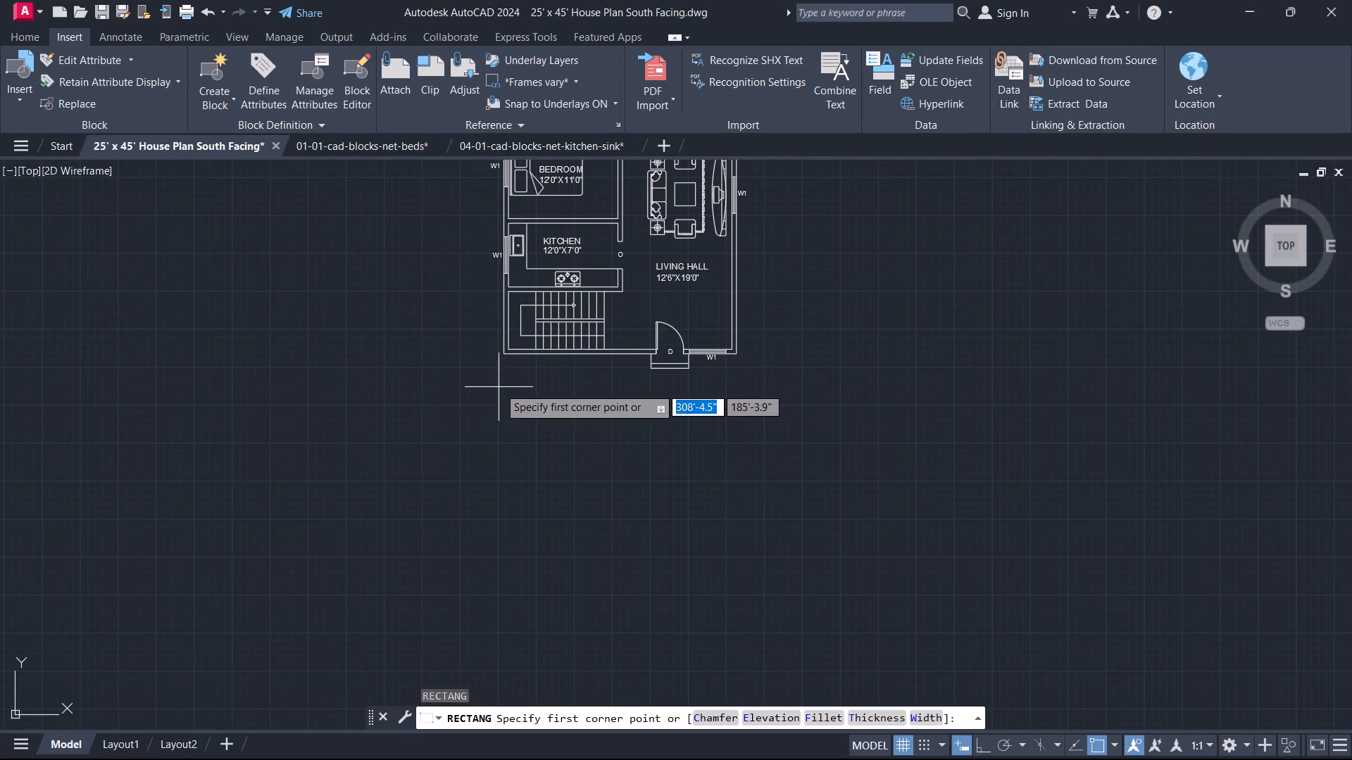
drag(499, 387, 499, 394)
click(560, 436)
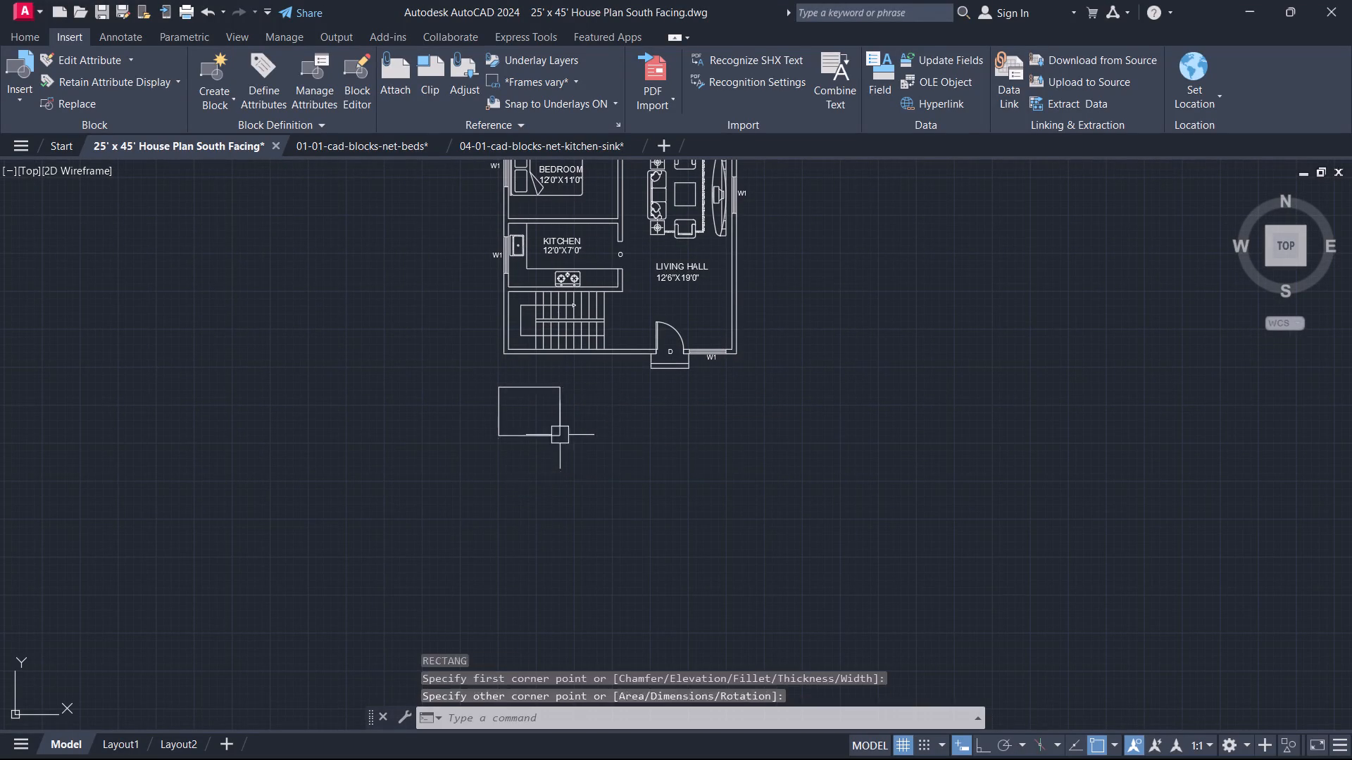
key(Escape)
Copy the main entrance's "D" label twice into the new rectangle, one near its west edge and one higher as a heading.
scroll(525, 406, up, 2)
scroll(841, 305, up, 2)
click(971, 208)
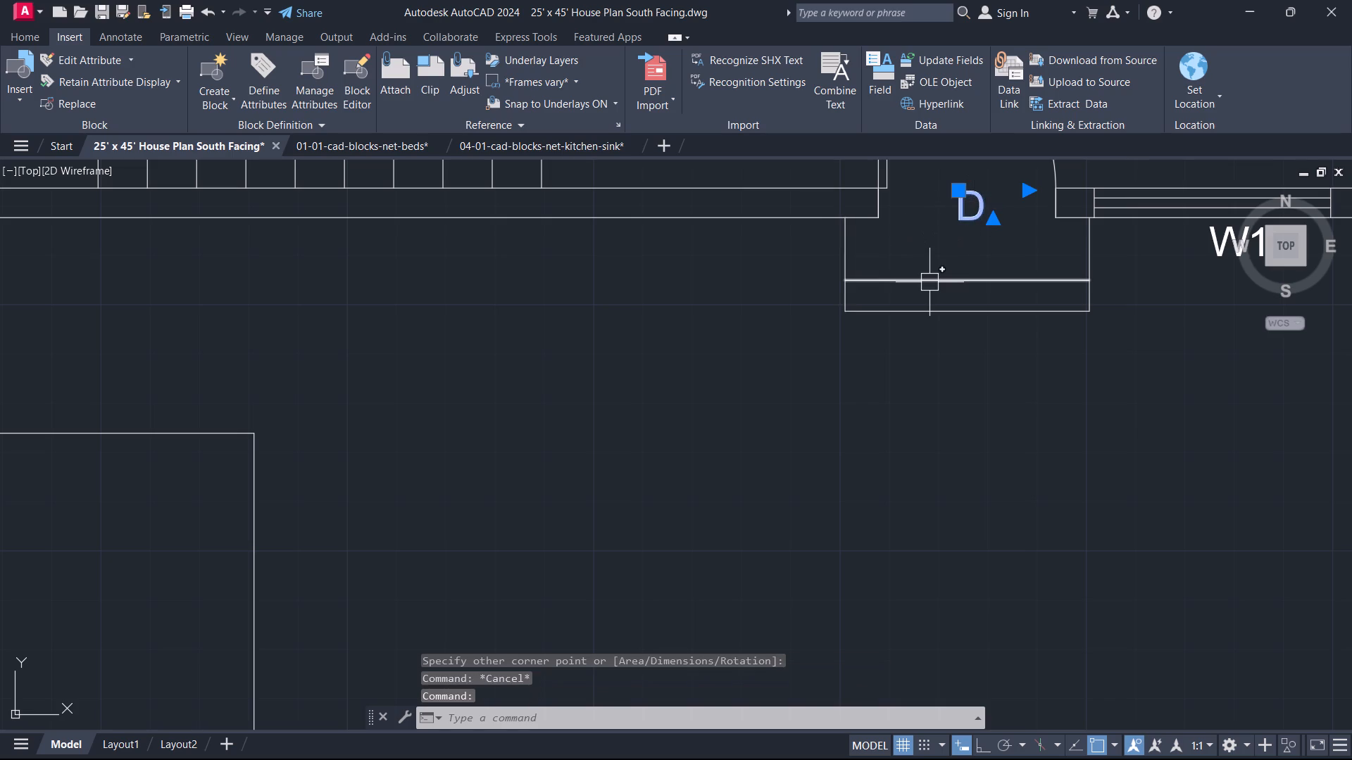
text(CO)
key(space)
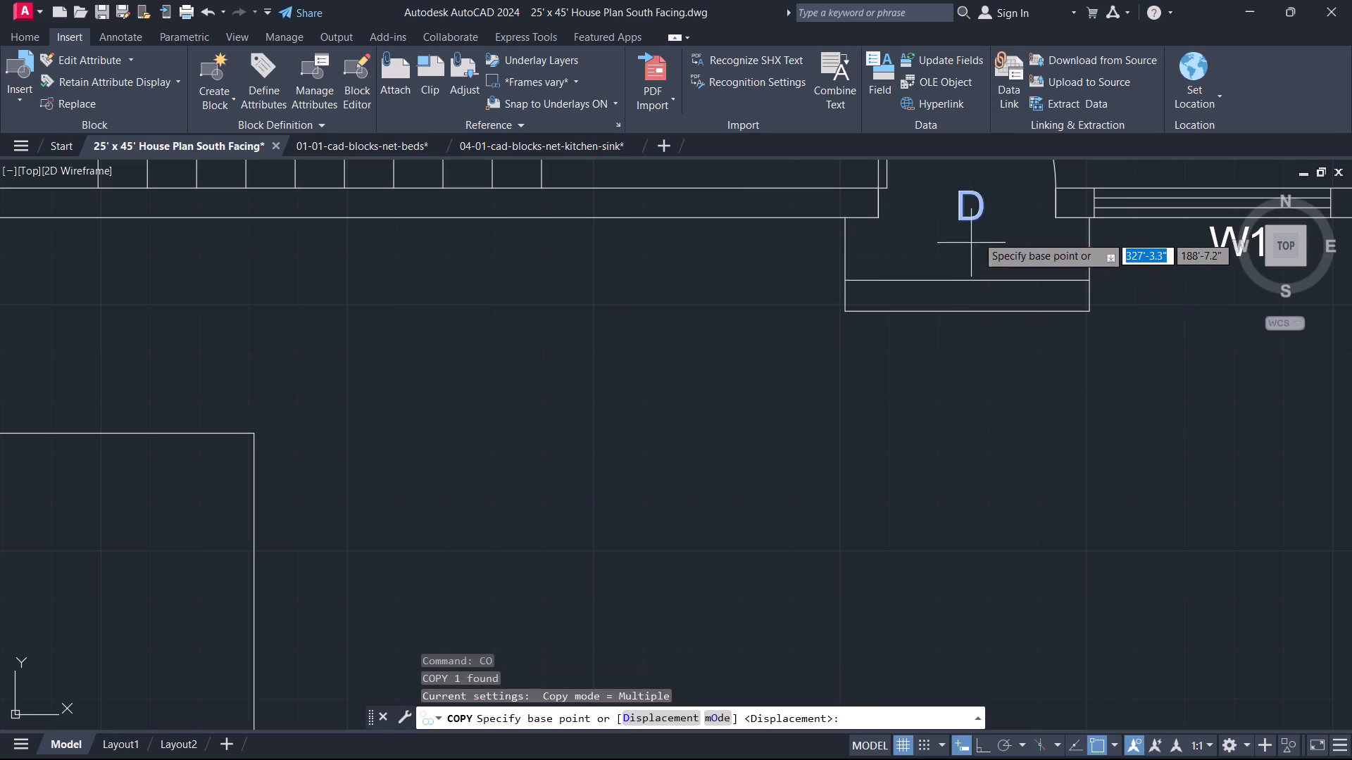
click(982, 208)
scroll(597, 429, down, 1)
middle_drag(588, 431, 994, 391)
scroll(627, 410, up, 2)
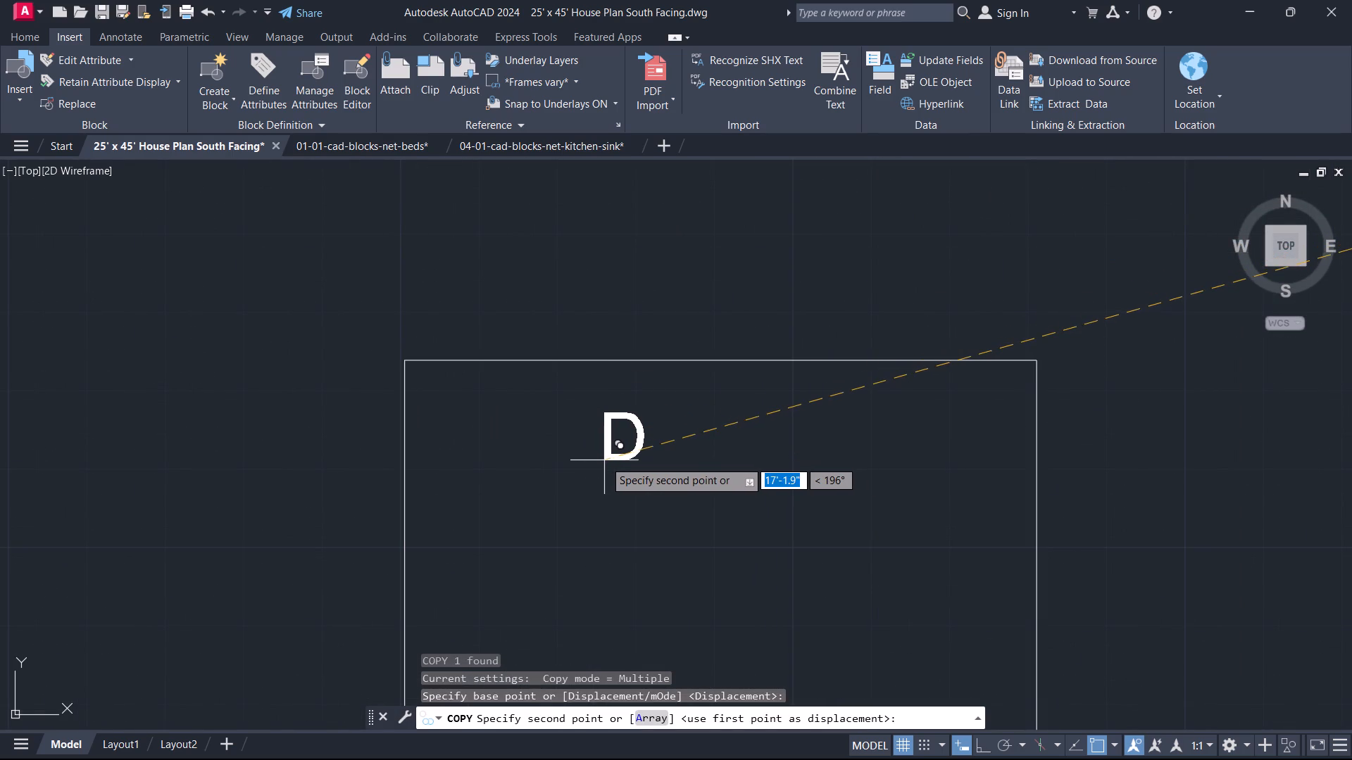
click(469, 566)
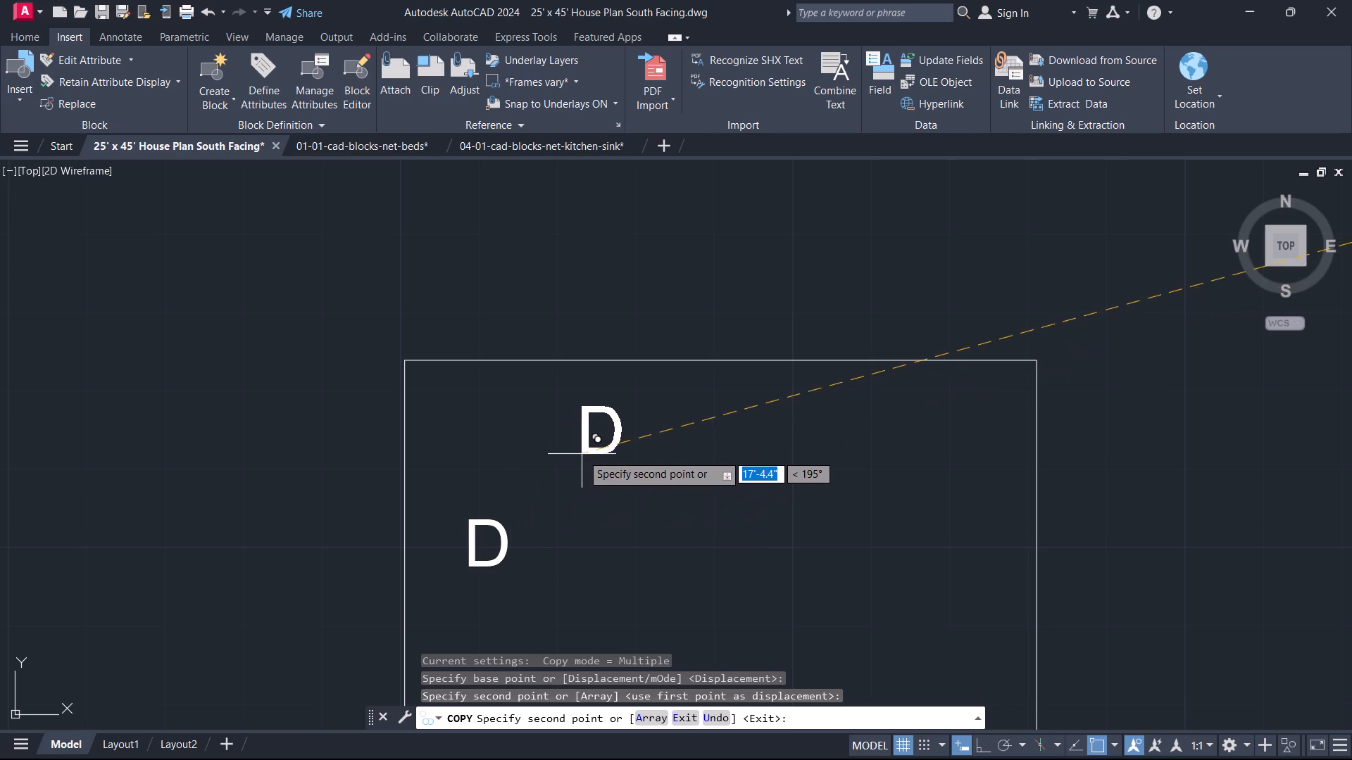
click(583, 454)
key(Escape)
Change the upper "D" label in the new rectangle to the heading "DOORS".
double_click(602, 443)
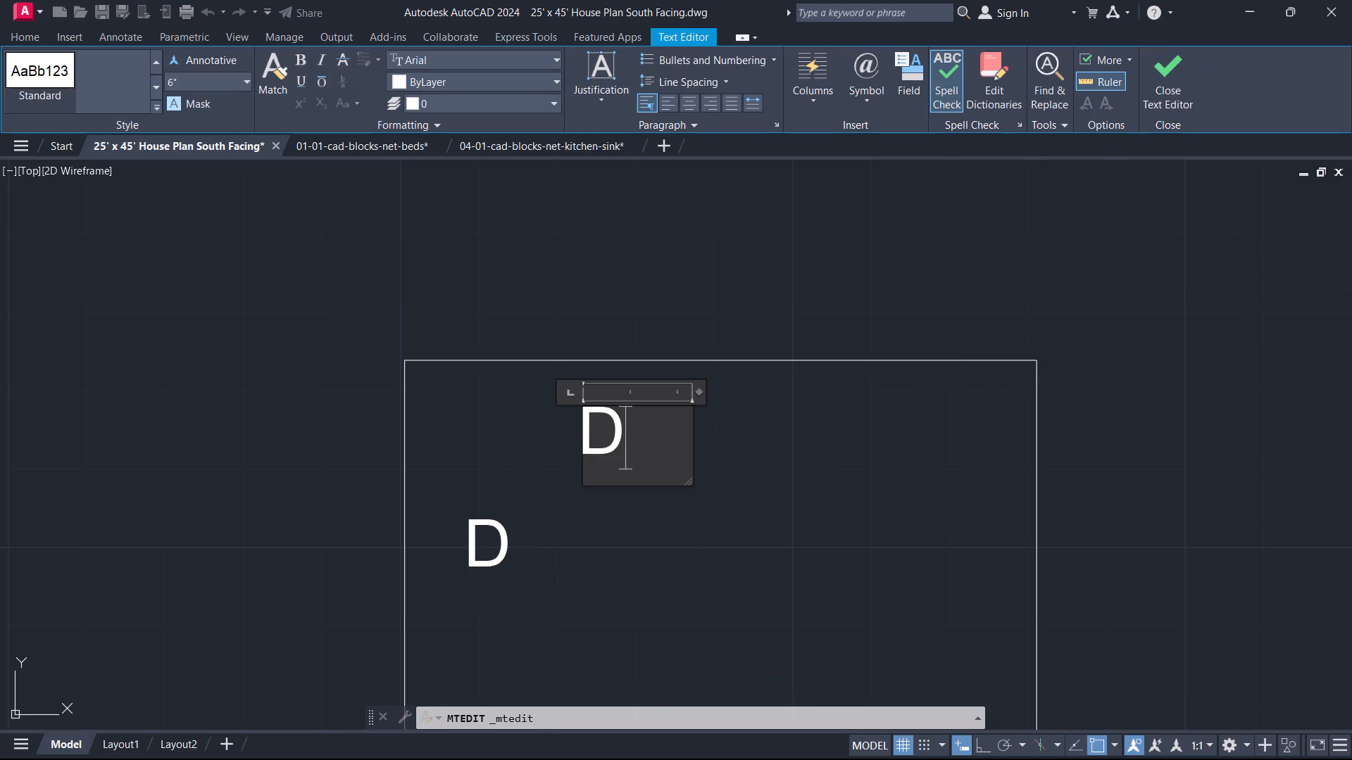
text(OO)
text(RS)
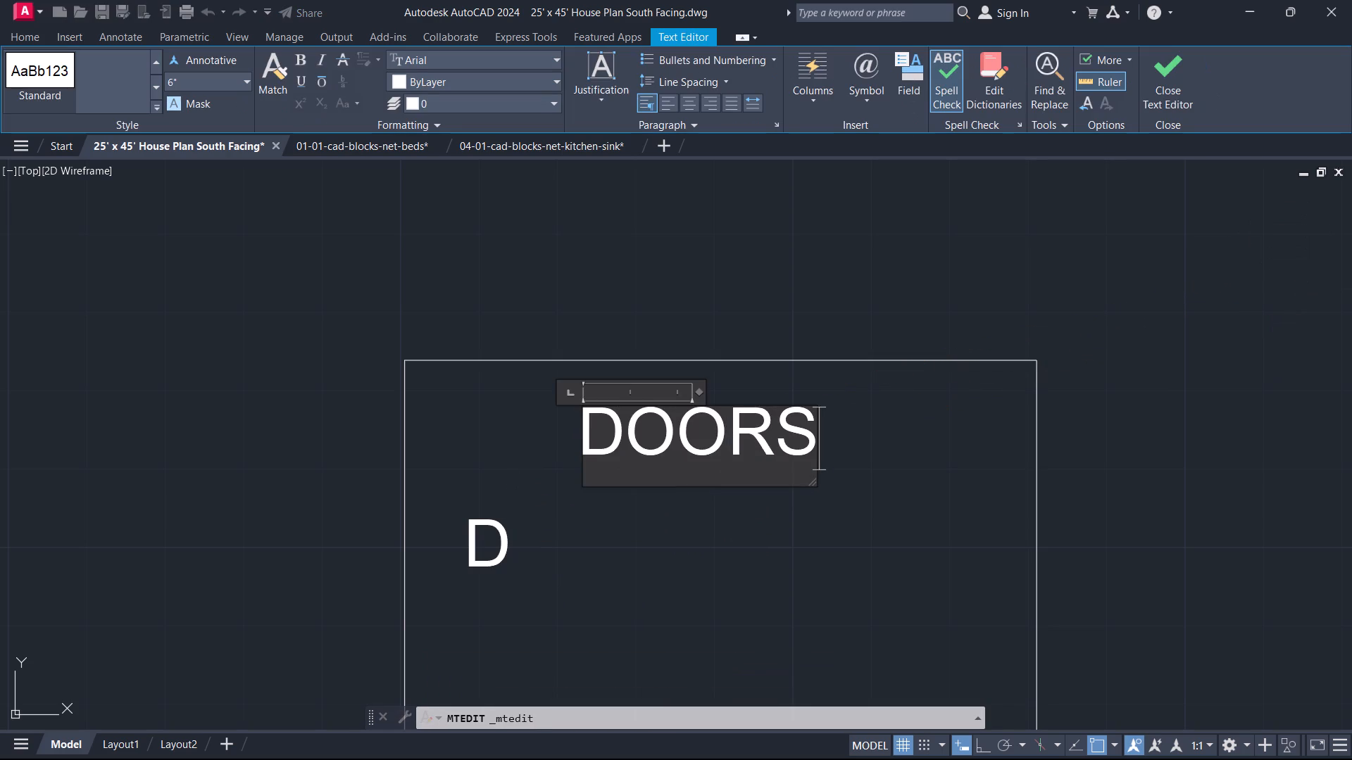
click(1165, 83)
Extend the "D" label below the heading to "D - 4'0" X 7'0"", widening its text box so it fits on one line.
scroll(703, 498, down, 1)
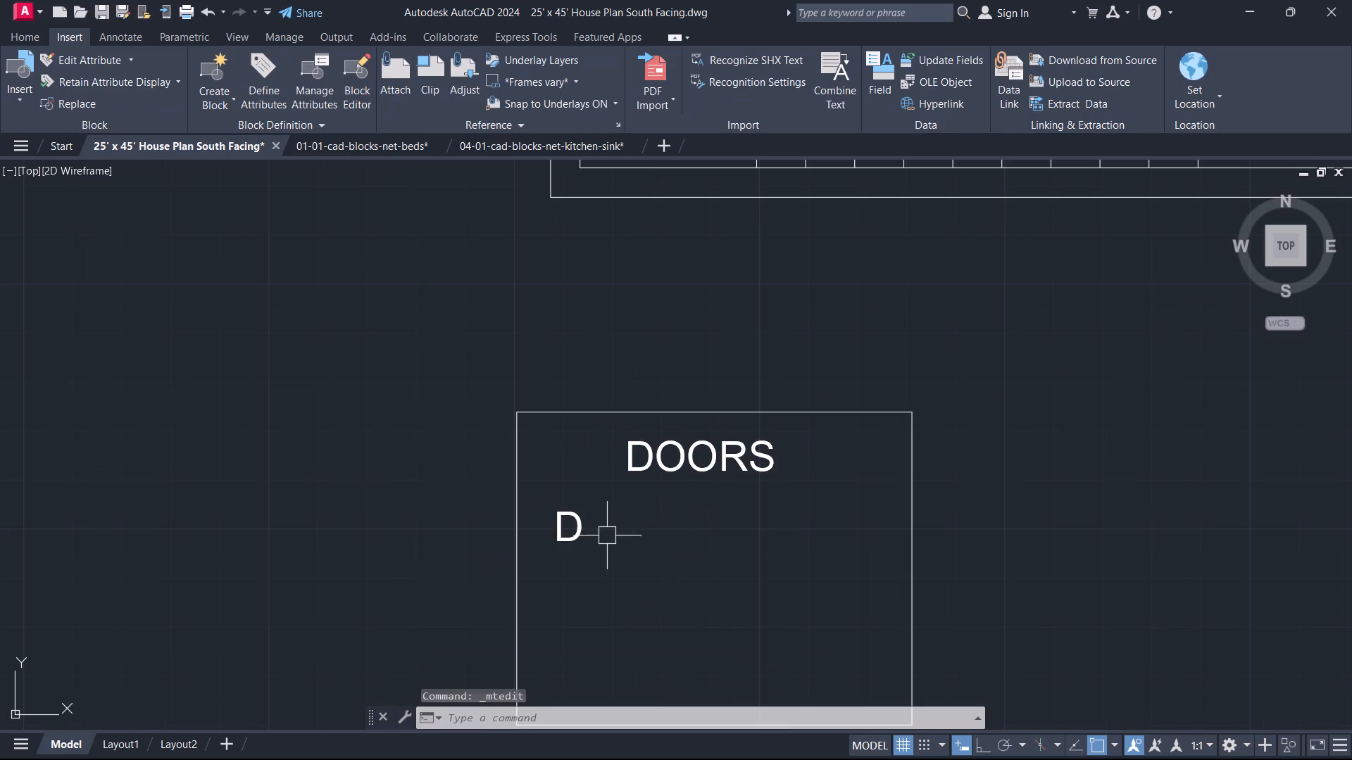
double_click(584, 539)
click(615, 534)
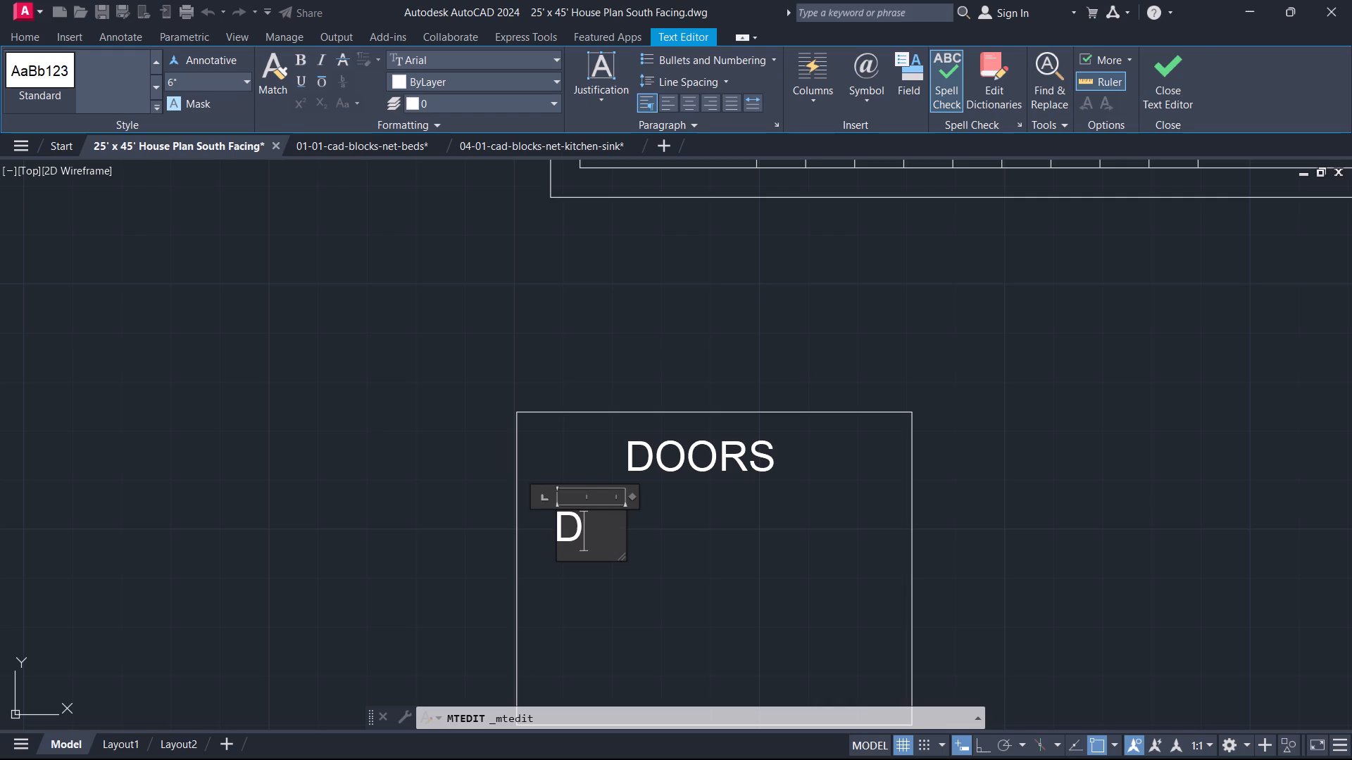
key(space)
text(-)
key(space)
text(4')
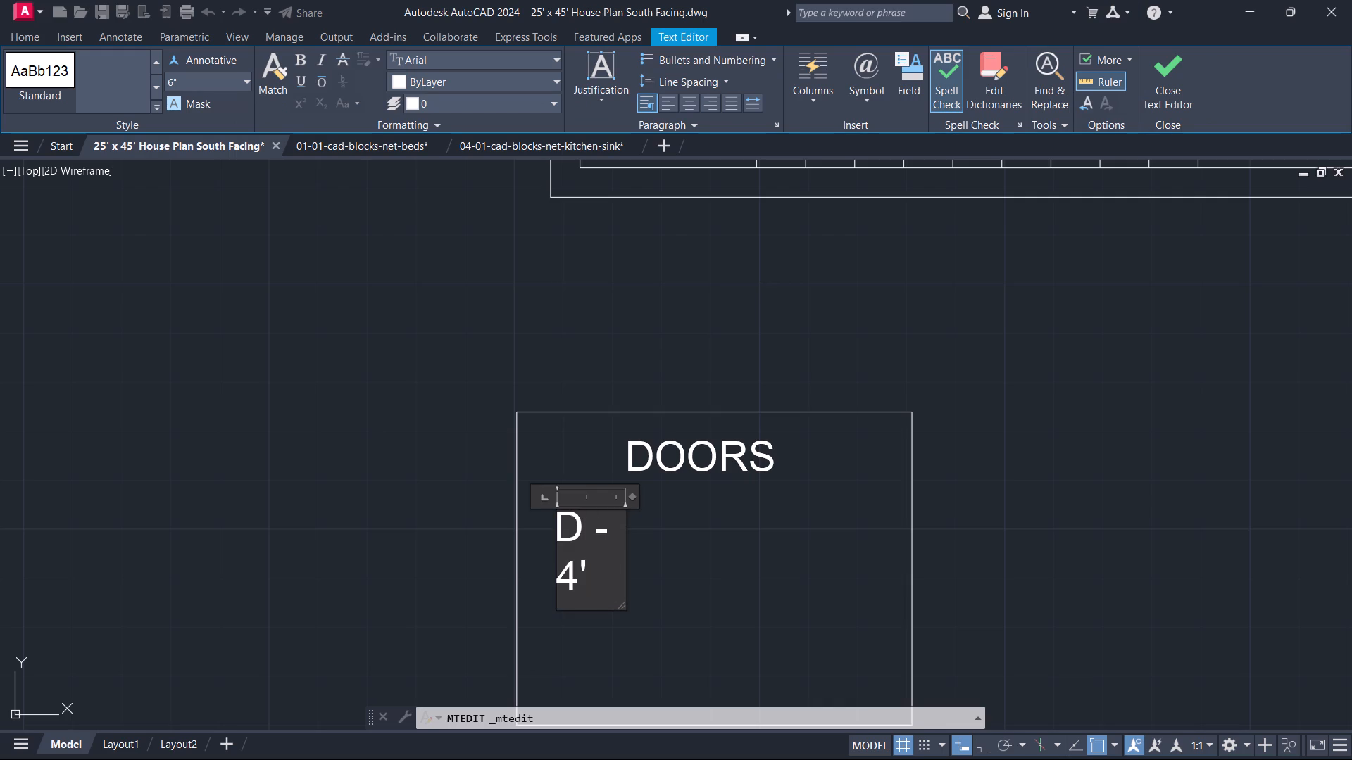
text(0")
drag(632, 496, 869, 501)
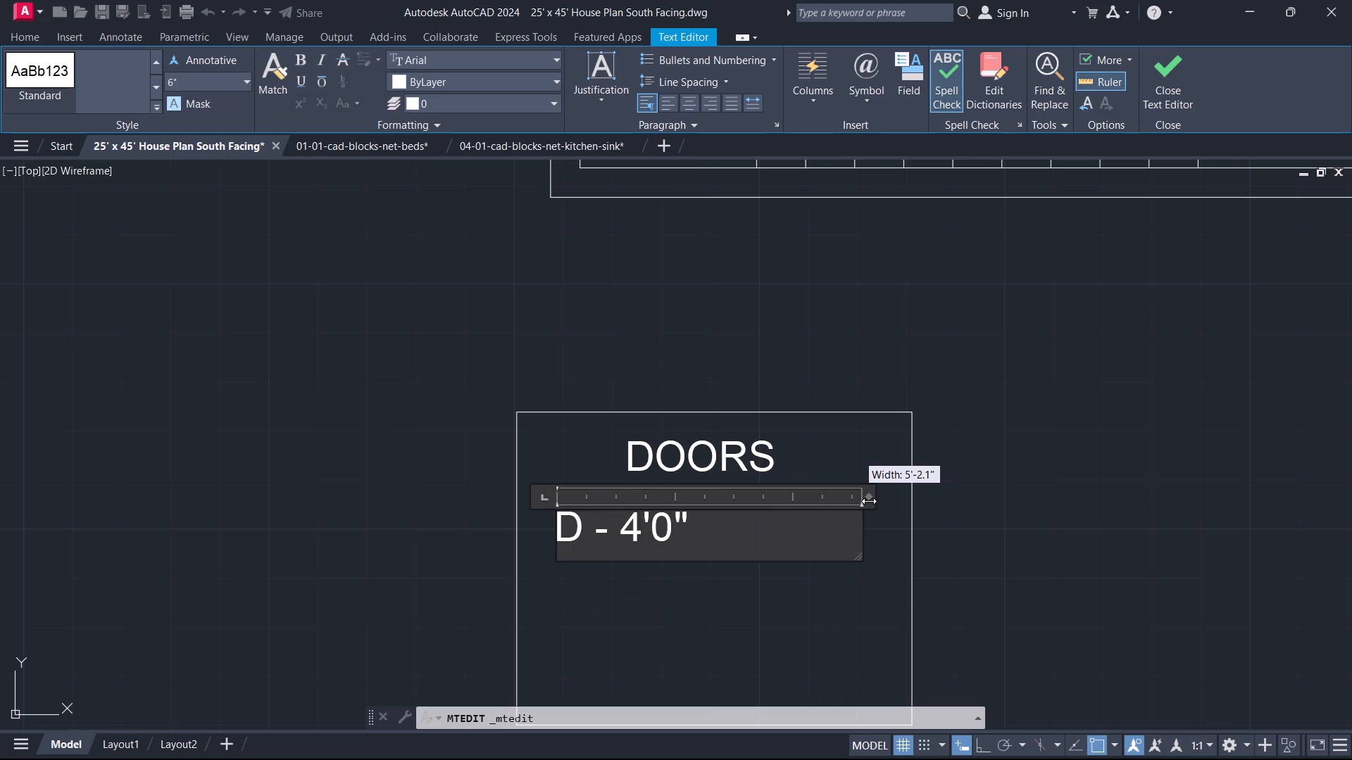
drag(869, 501, 908, 506)
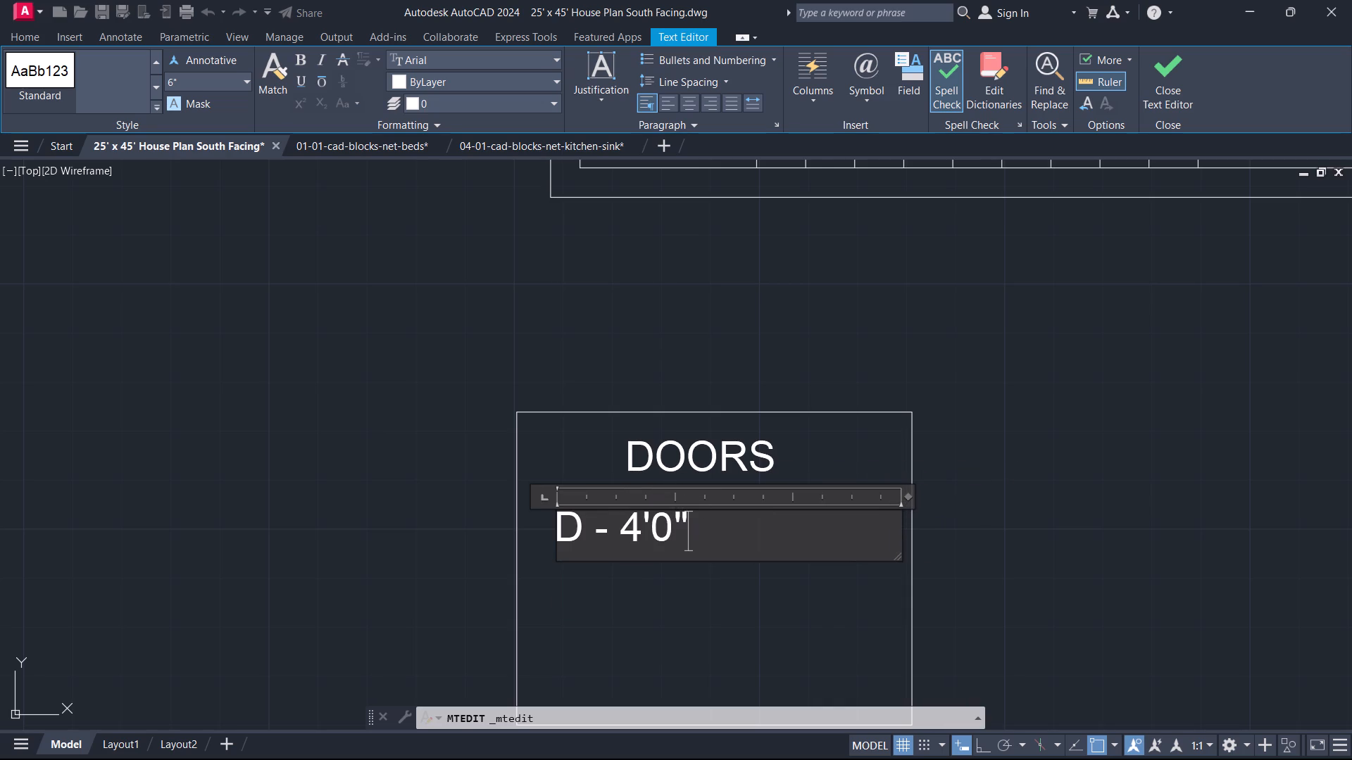
click(706, 532)
key(space)
text(X)
key(space)
key(7)
text('0")
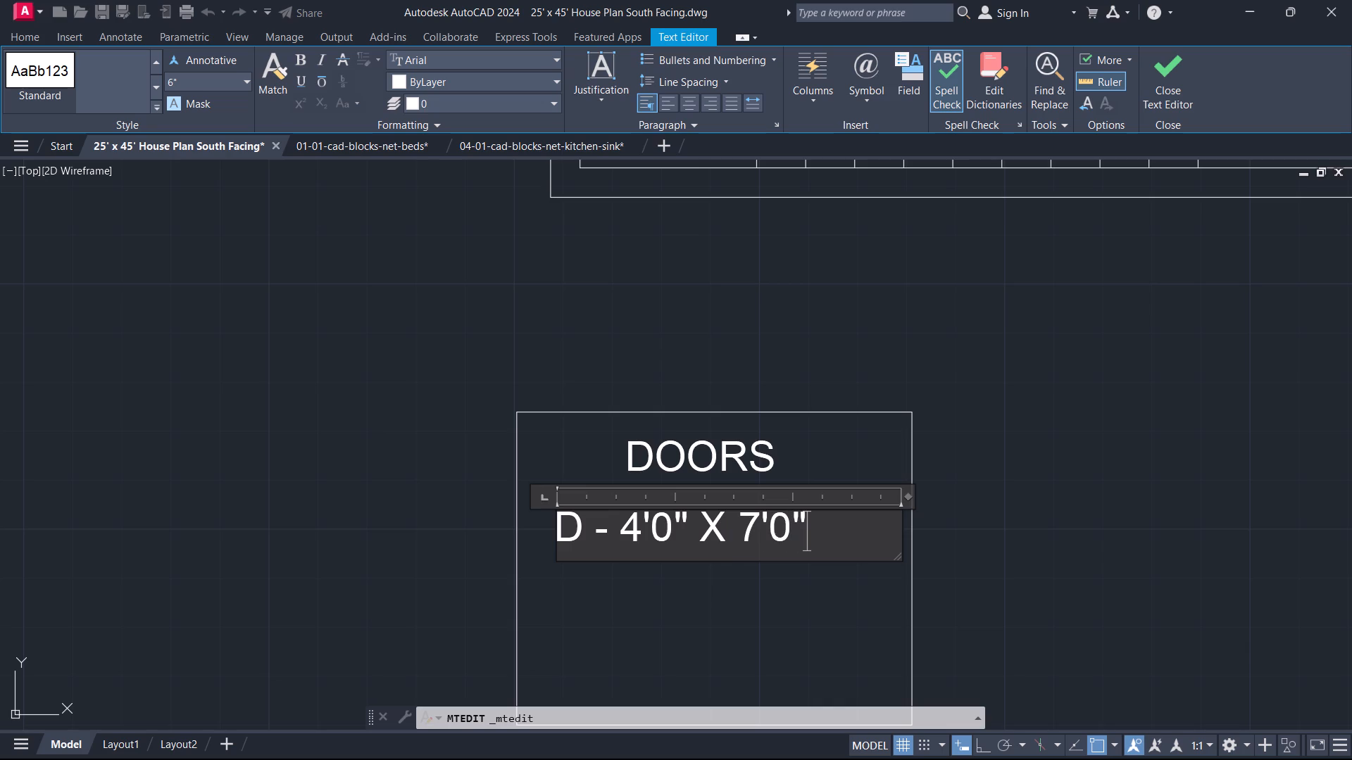
click(1154, 83)
Copy the "D - 4'0" X 7'0"" entry straight down about 1'-3" with Ortho on as a second schedule row.
click(660, 555)
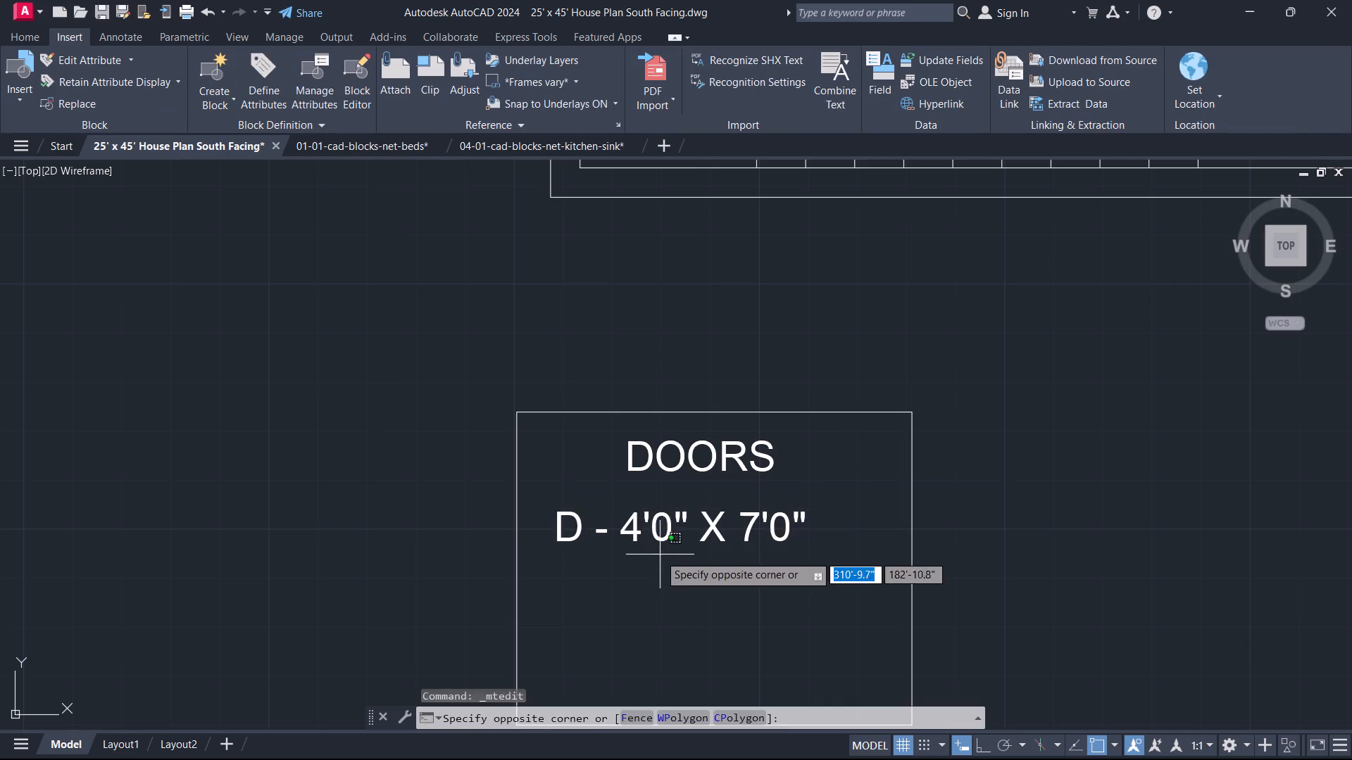
click(640, 535)
text(CO)
key(space)
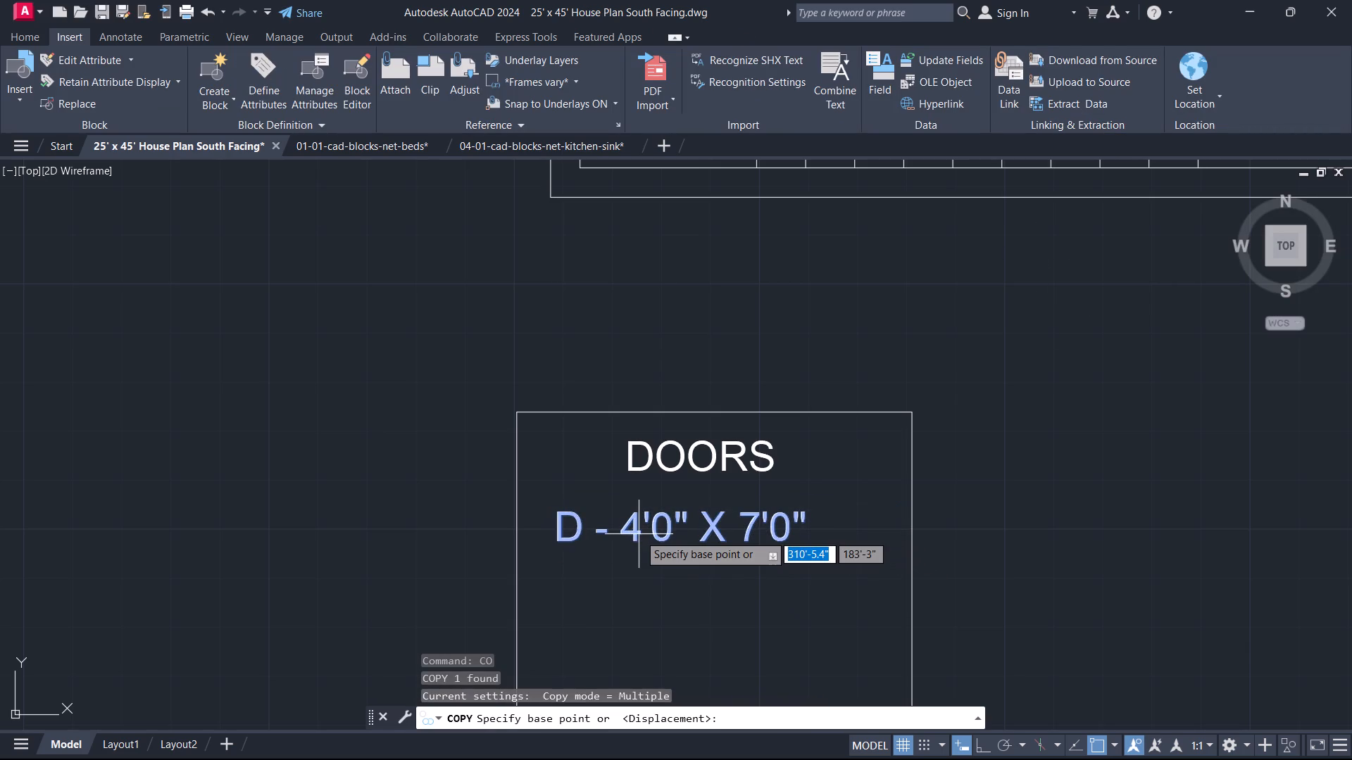
middle_drag(631, 528, 666, 324)
click(660, 322)
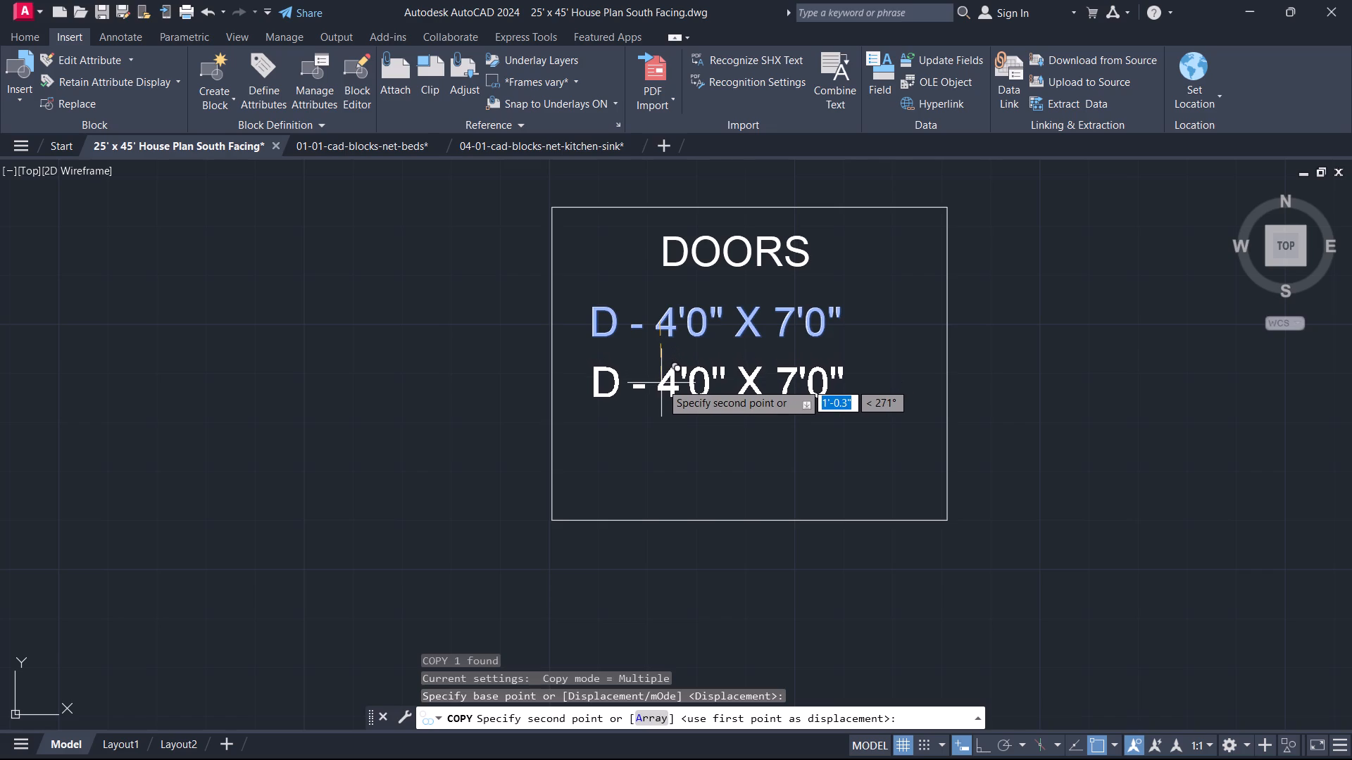
key(F8)
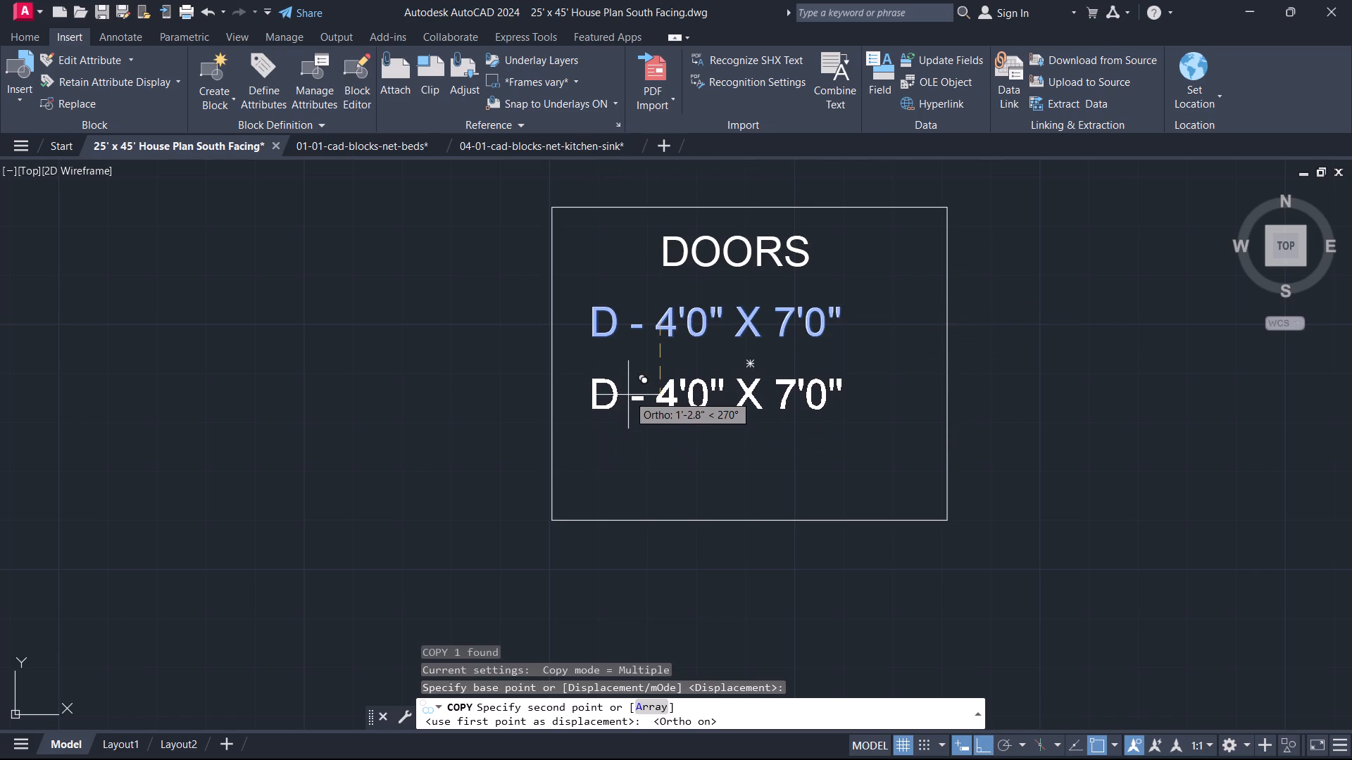
click(630, 394)
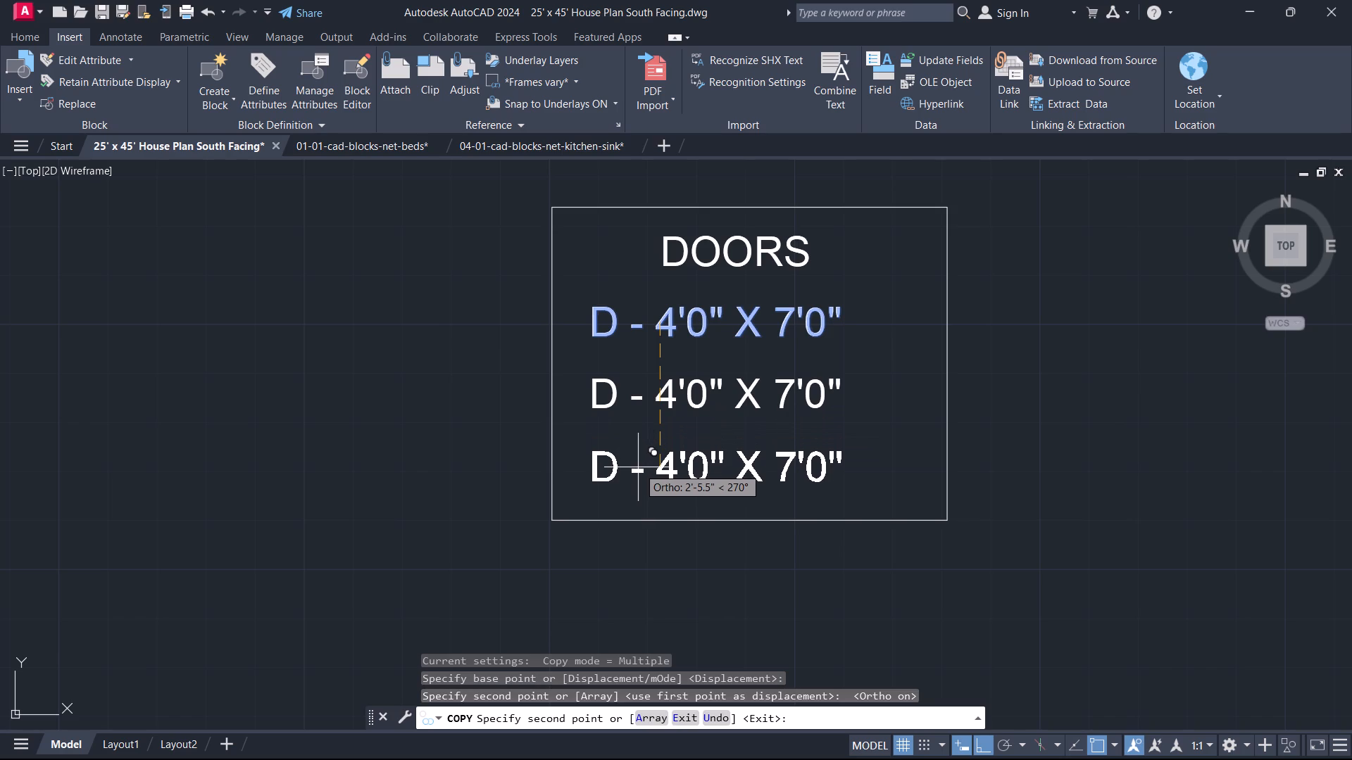
key(Escape)
Copy the second schedule row straight down about 1'-2" as a third row.
click(633, 408)
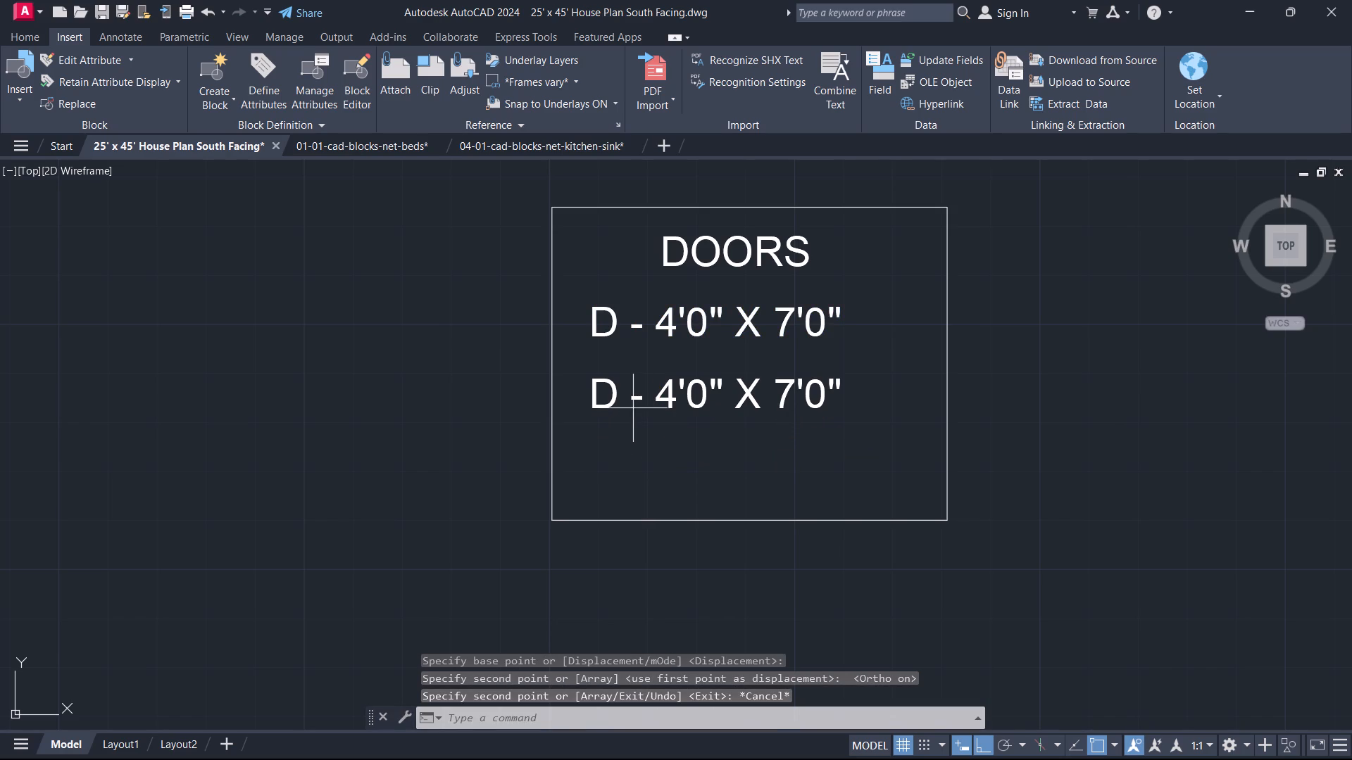
click(606, 401)
text(CO)
key(space)
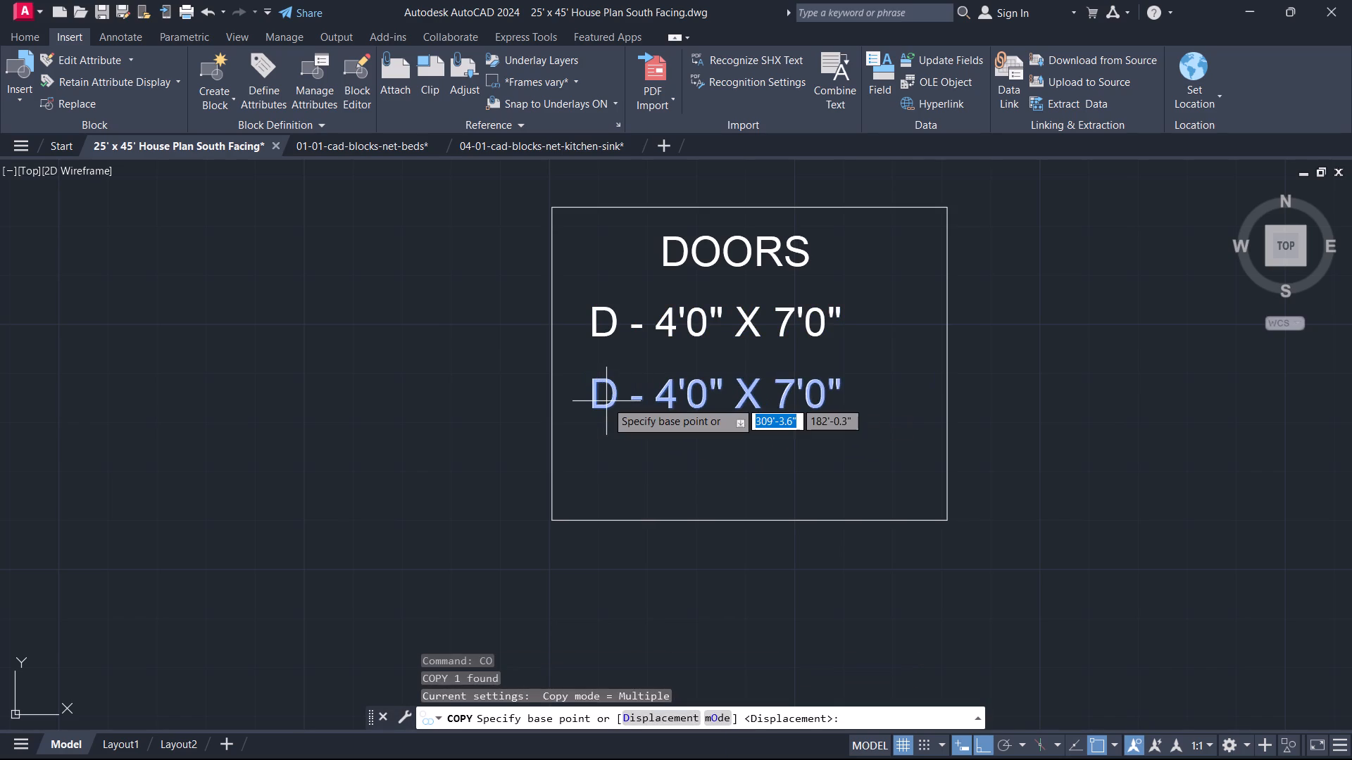
click(606, 401)
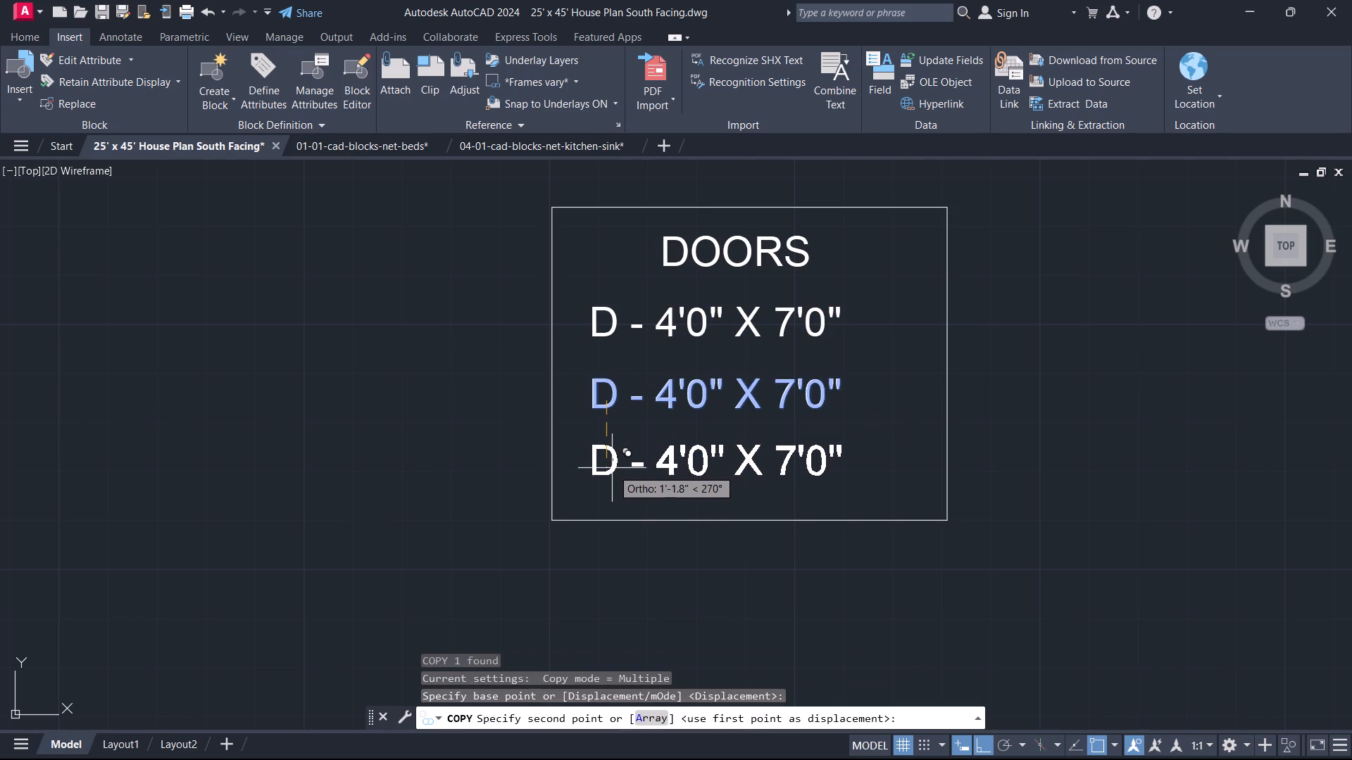
click(612, 468)
key(Escape)
Change the second row of the door schedule to "D1- 3'6" X 7'0"".
scroll(665, 407, down, 1)
scroll(669, 400, up, 1)
double_click(674, 400)
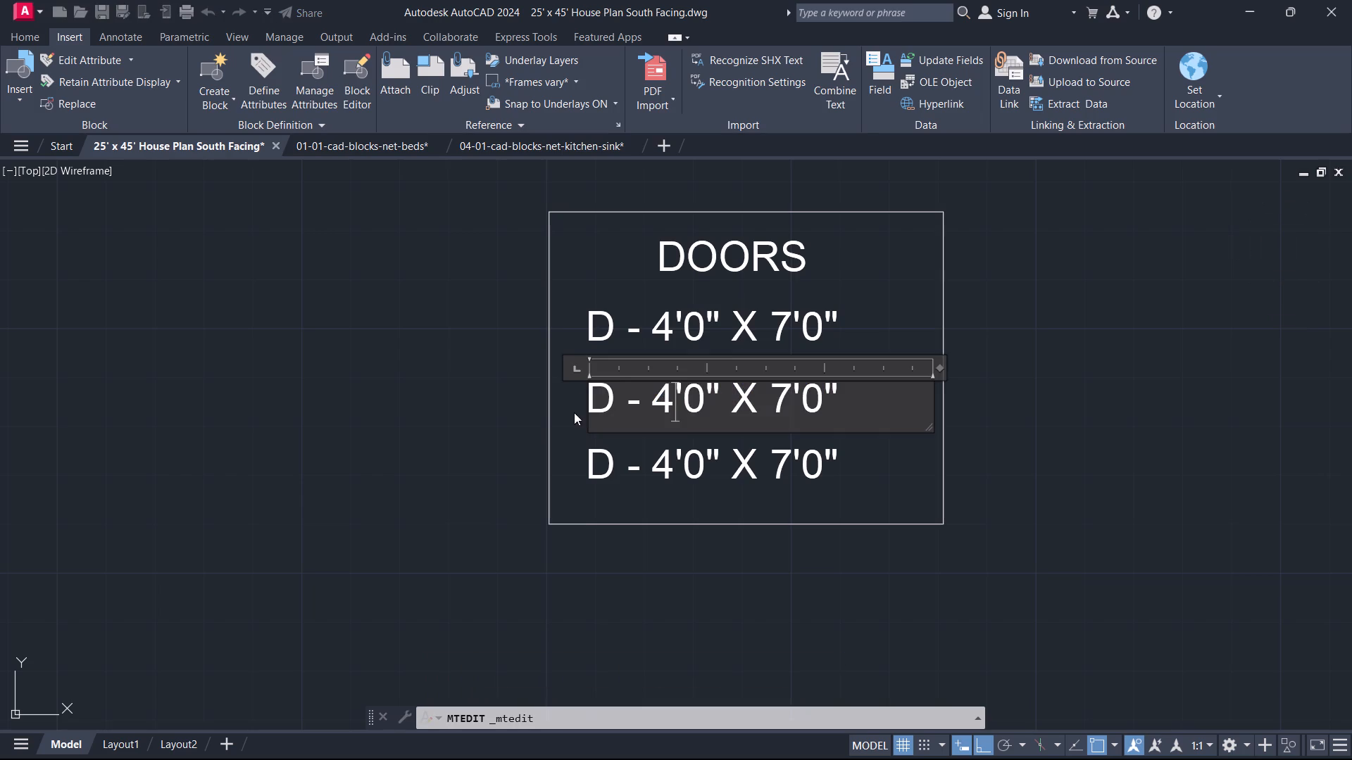
click(617, 404)
key(1)
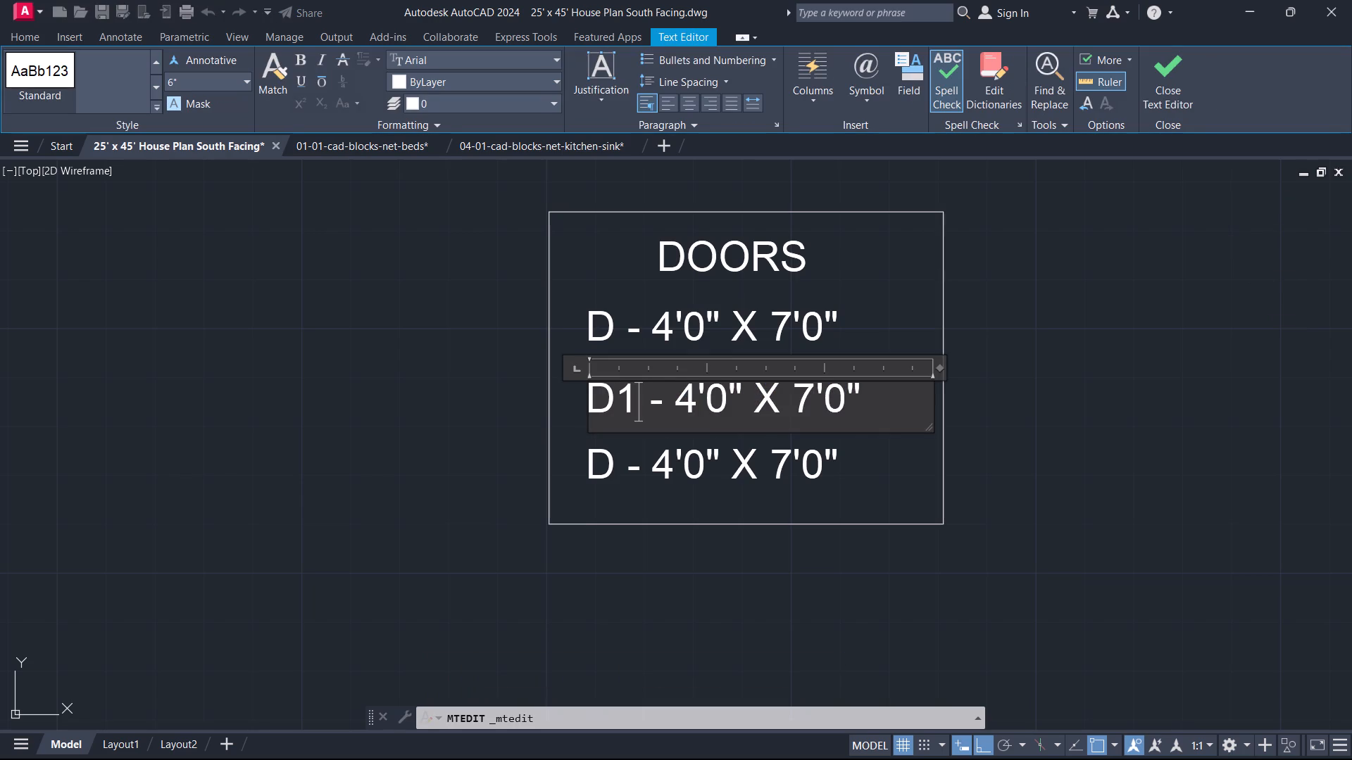
click(701, 397)
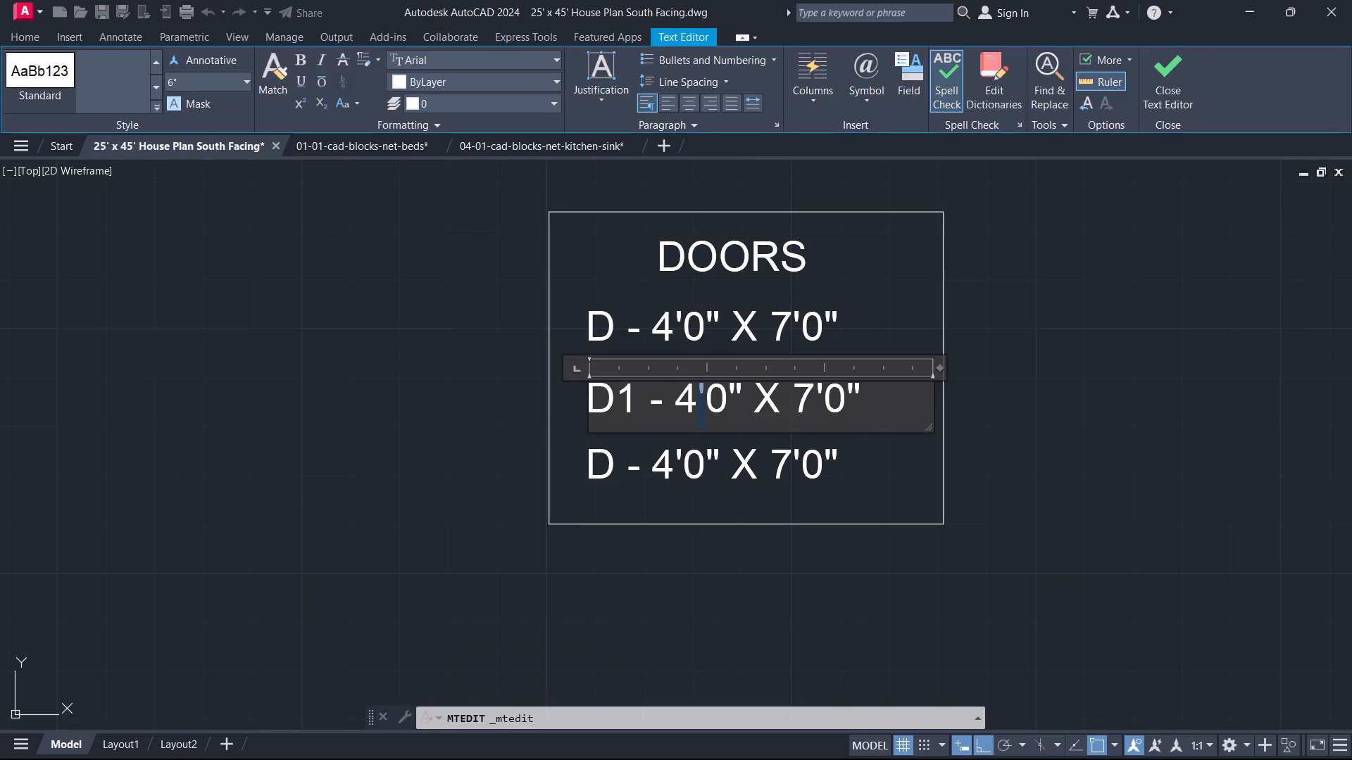
double_click(647, 405)
key(BackSpace)
click(678, 401)
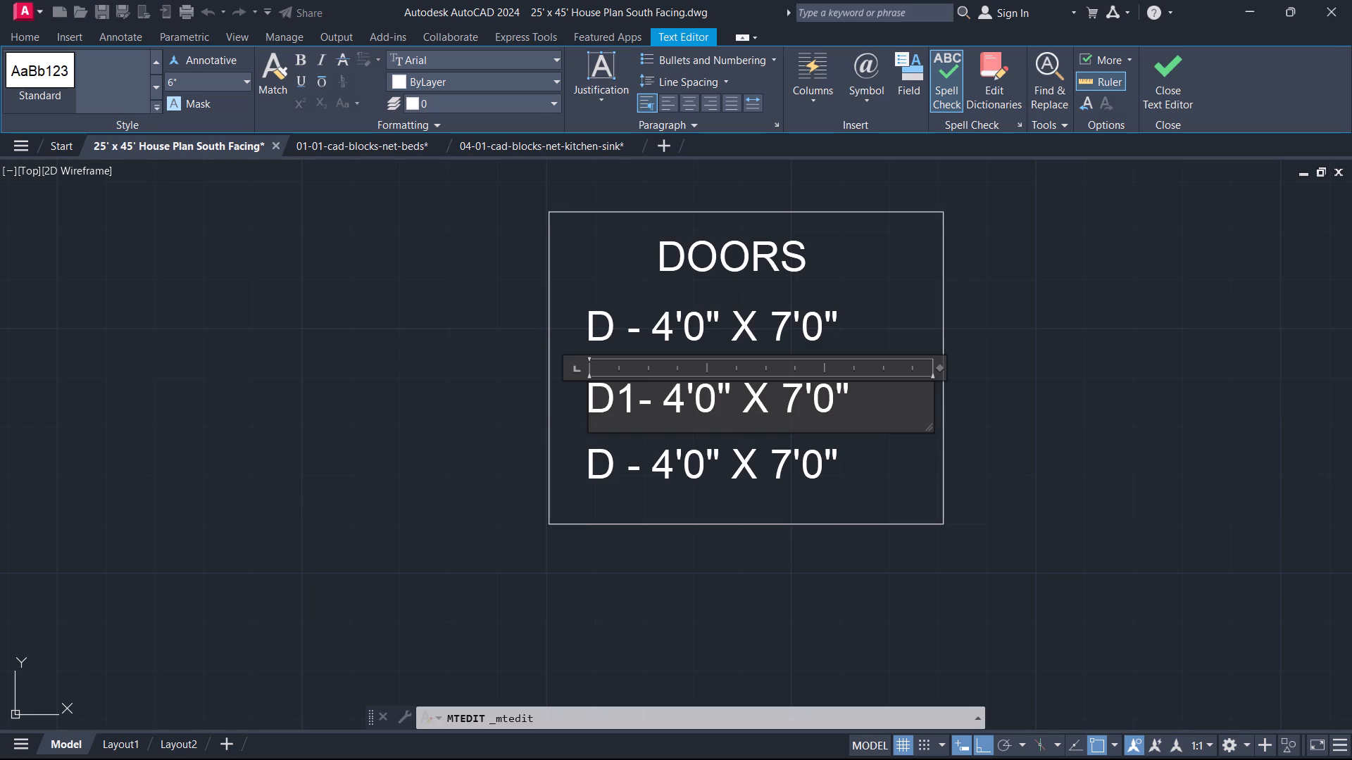
key(BackSpace)
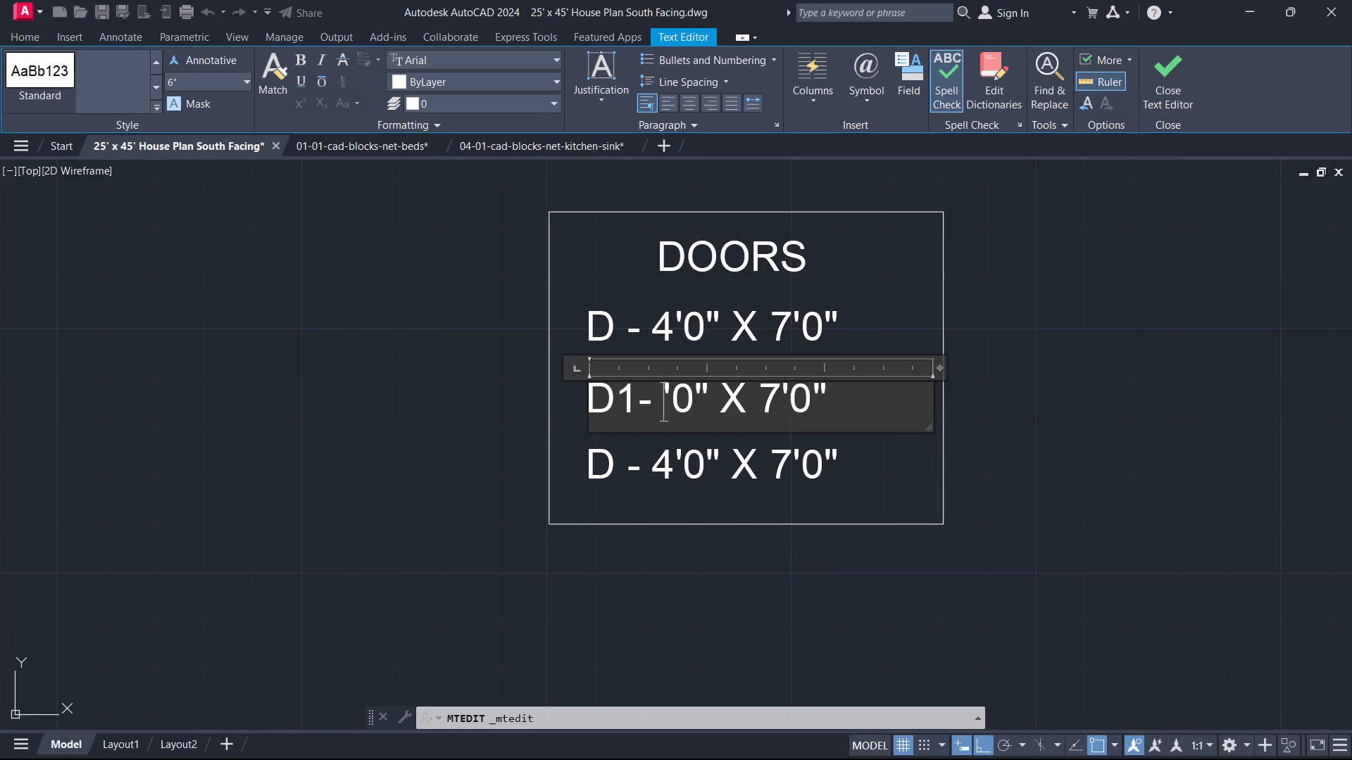
key(3)
key(Right)
key(Right)
key(BackSpace)
key(6)
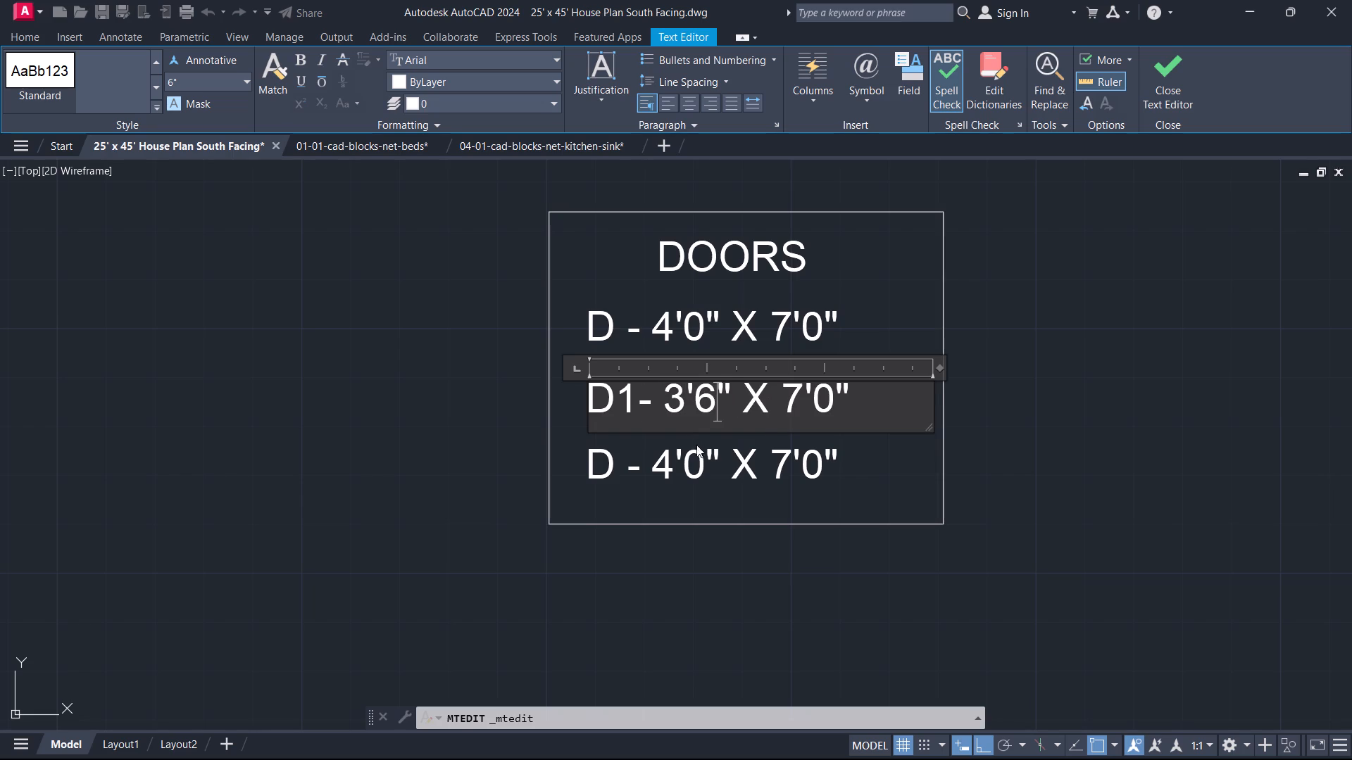
click(673, 462)
Change the third row of the door schedule to "D2 - 2'6" X 7'0"".
double_click(674, 478)
click(630, 471)
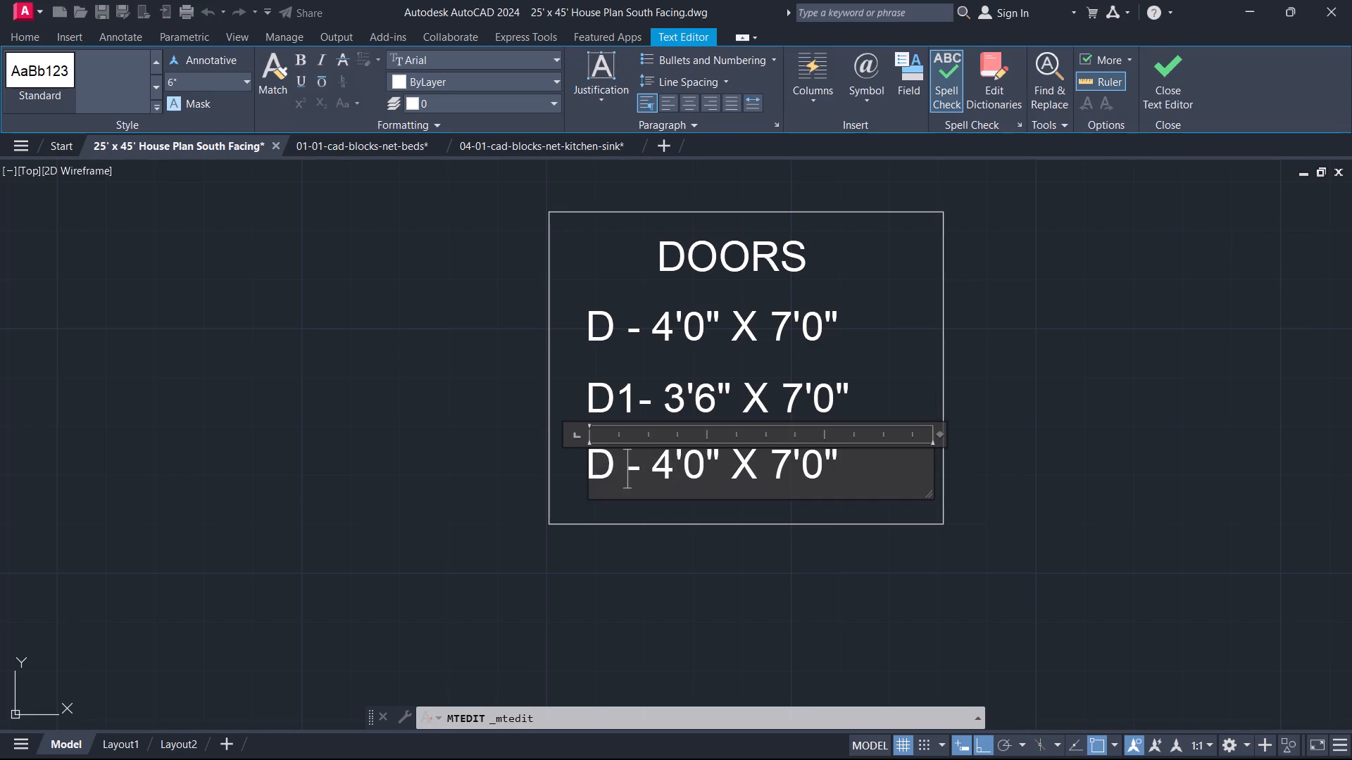
key(Left)
key(BackSpace)
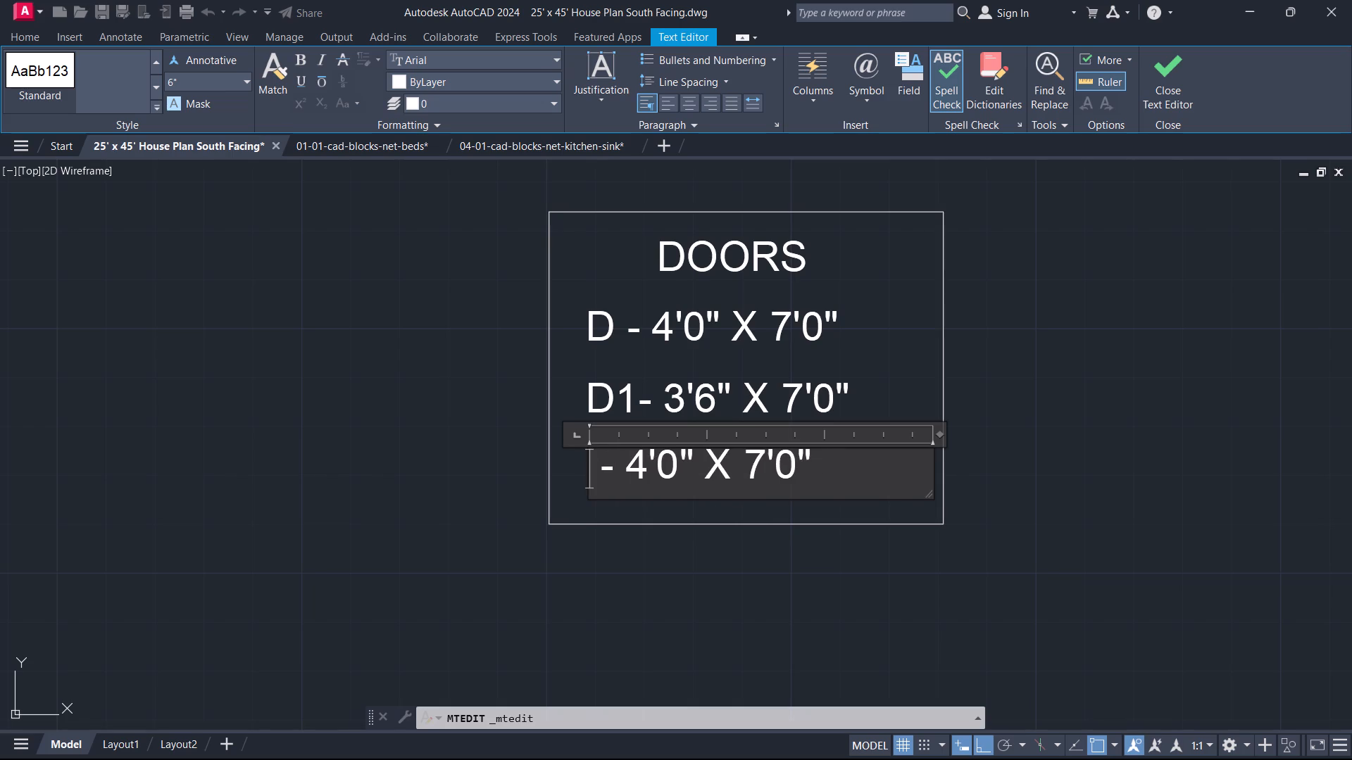
text(D2)
key(Right)
key(Right)
key(Right)
key(Right)
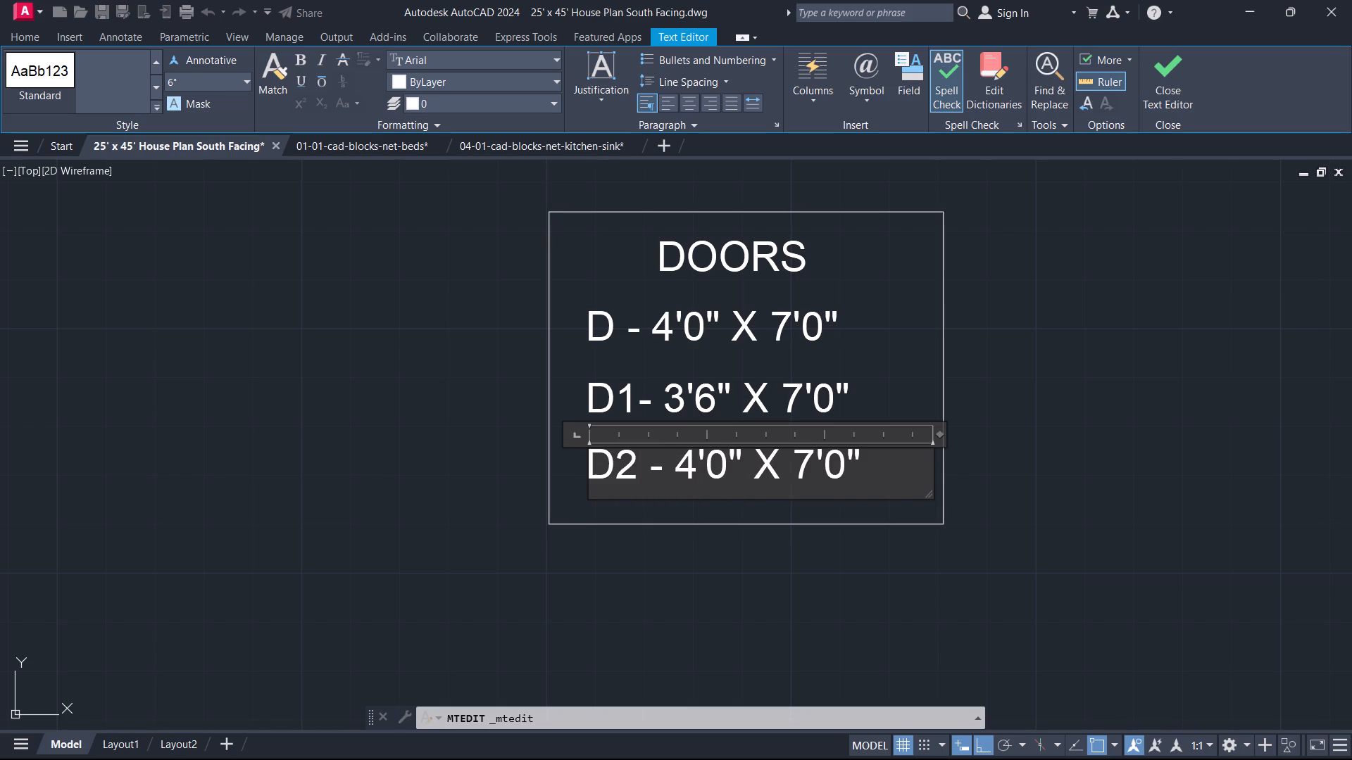
key(BackSpace)
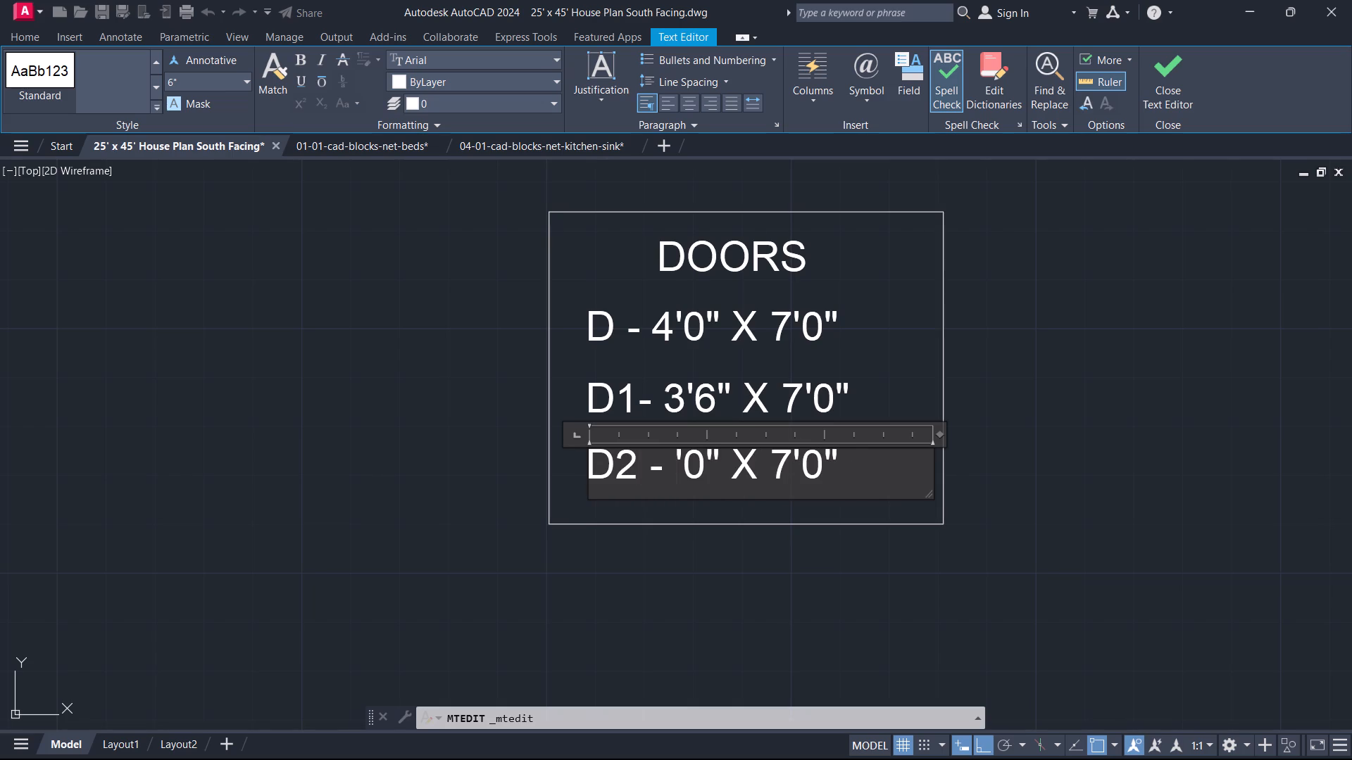
key(2)
key(Right)
key(Right)
key(BackSpace)
key(6)
key(Escape)
Copy the whole framed door schedule straight to the right with Ortho on, leaving a small gap between the two boxes.
scroll(725, 284, down, 2)
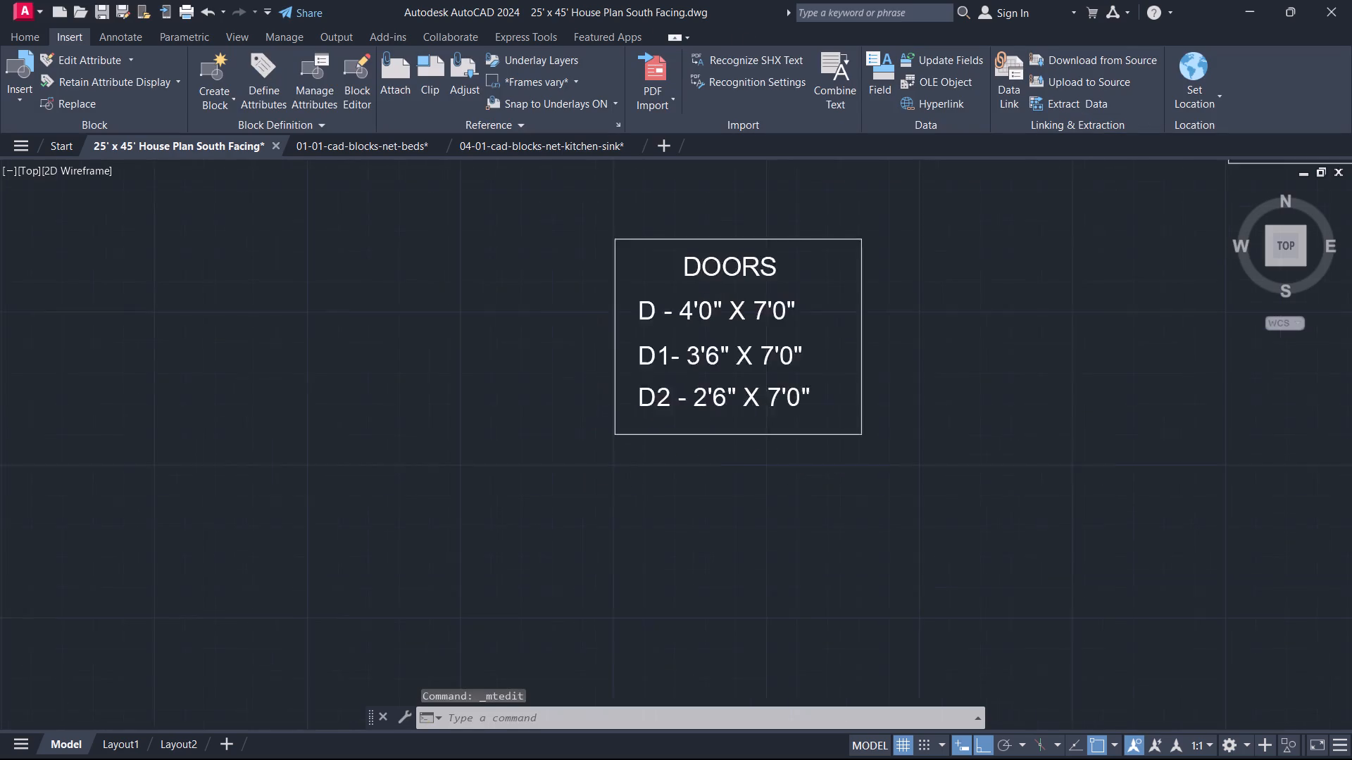
drag(851, 401, 831, 375)
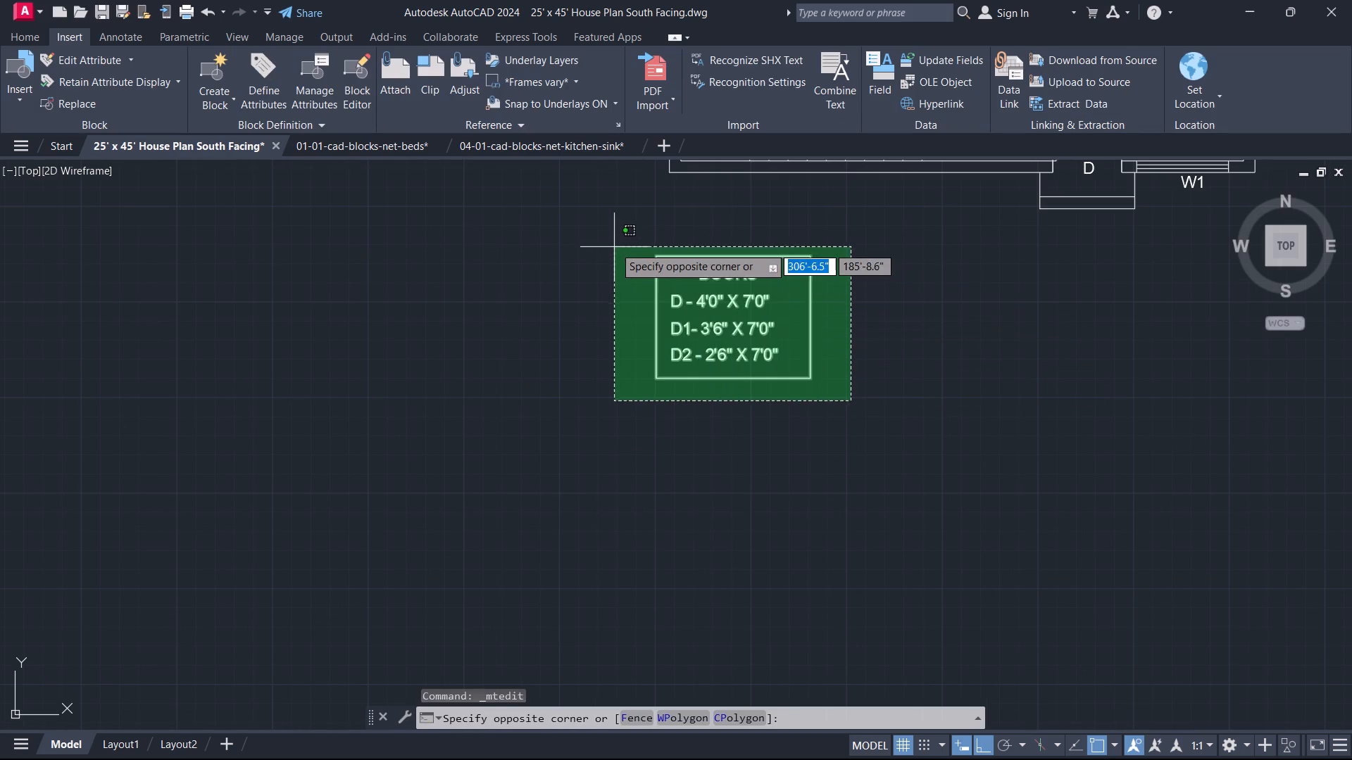
click(614, 246)
text(CO)
key(space)
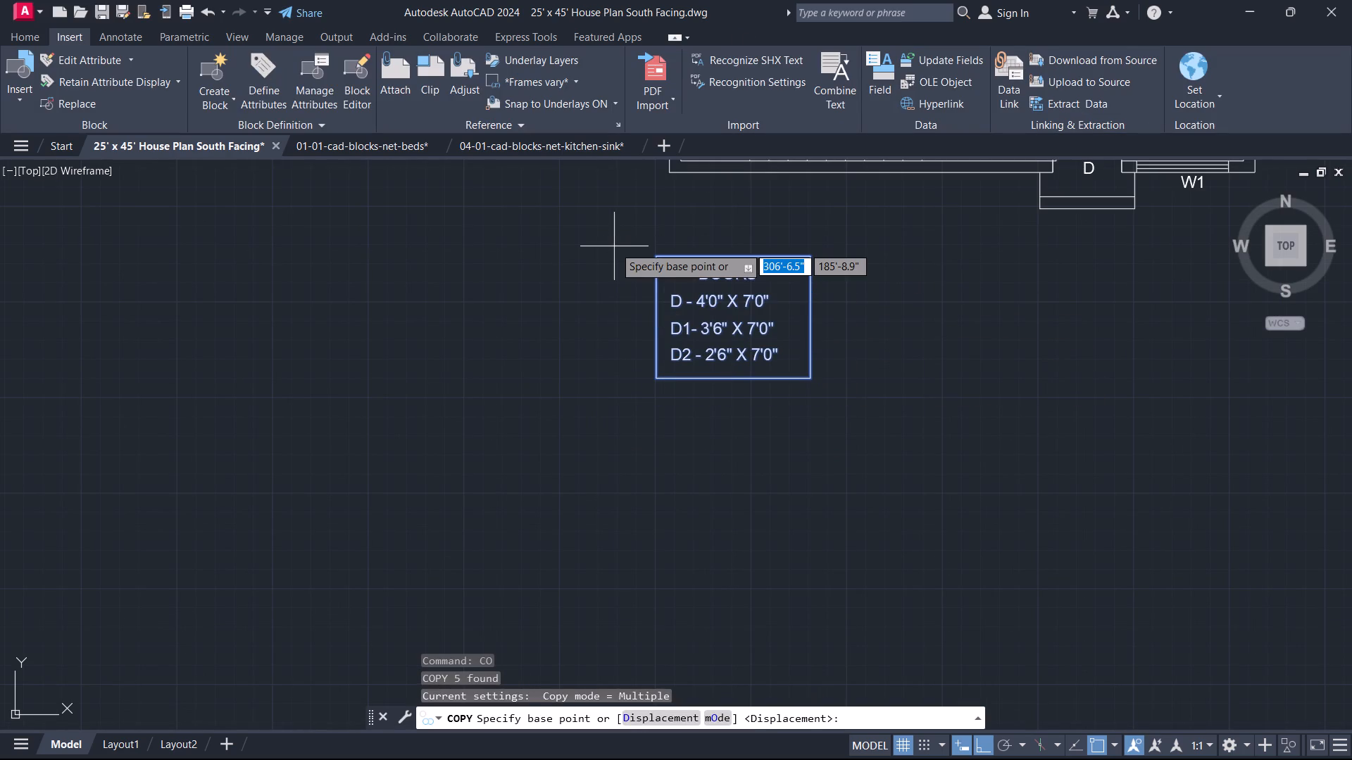
click(614, 246)
click(795, 240)
key(Escape)
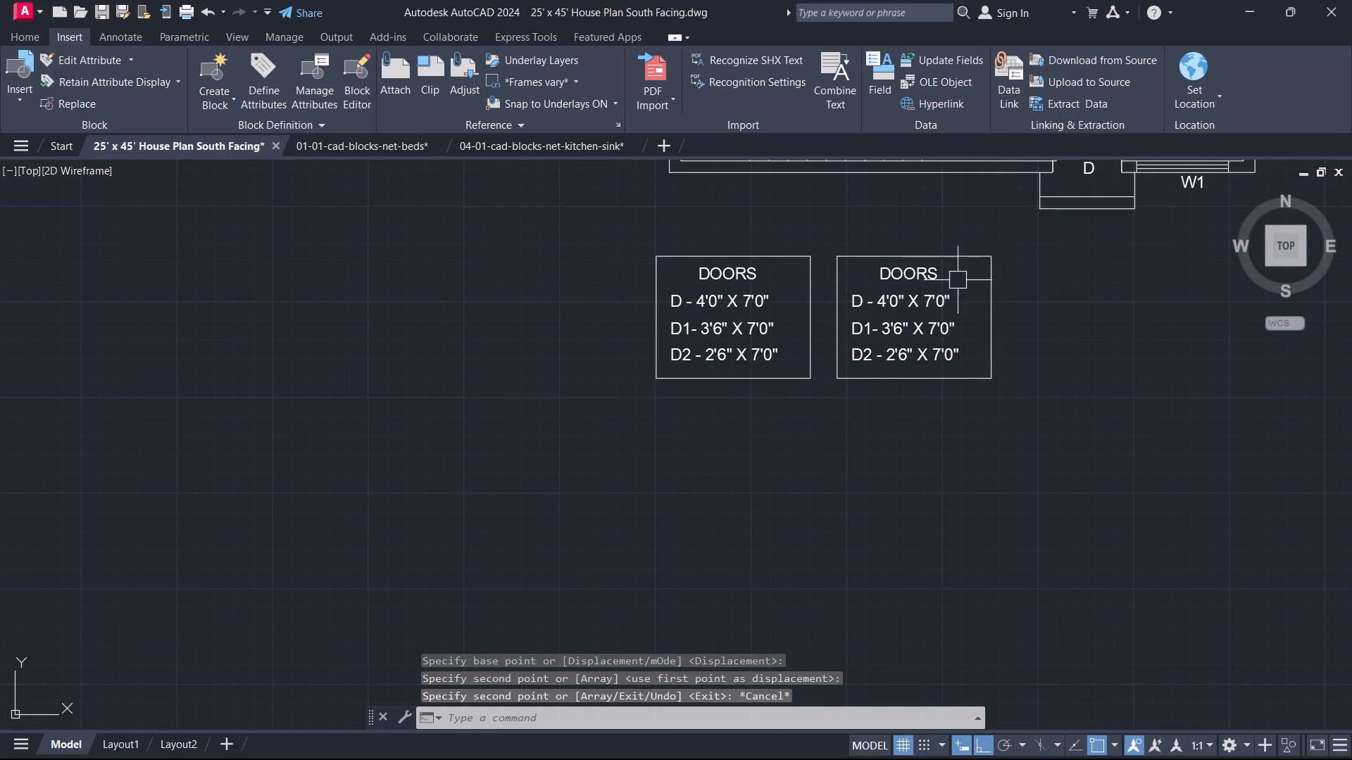
Change the copied schedule's heading to "WINDOWS" and underline it.
double_click(935, 278)
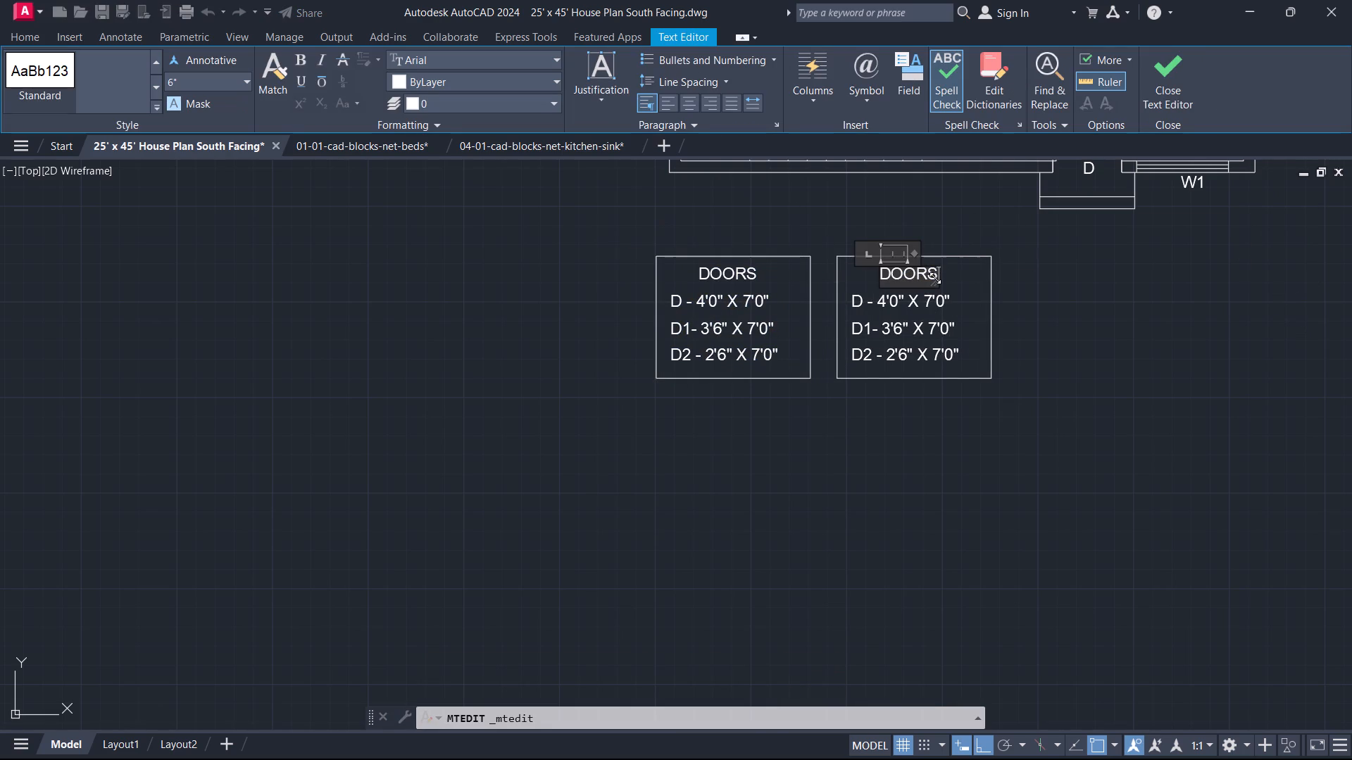
key(ctrl+a)
text(WINF)
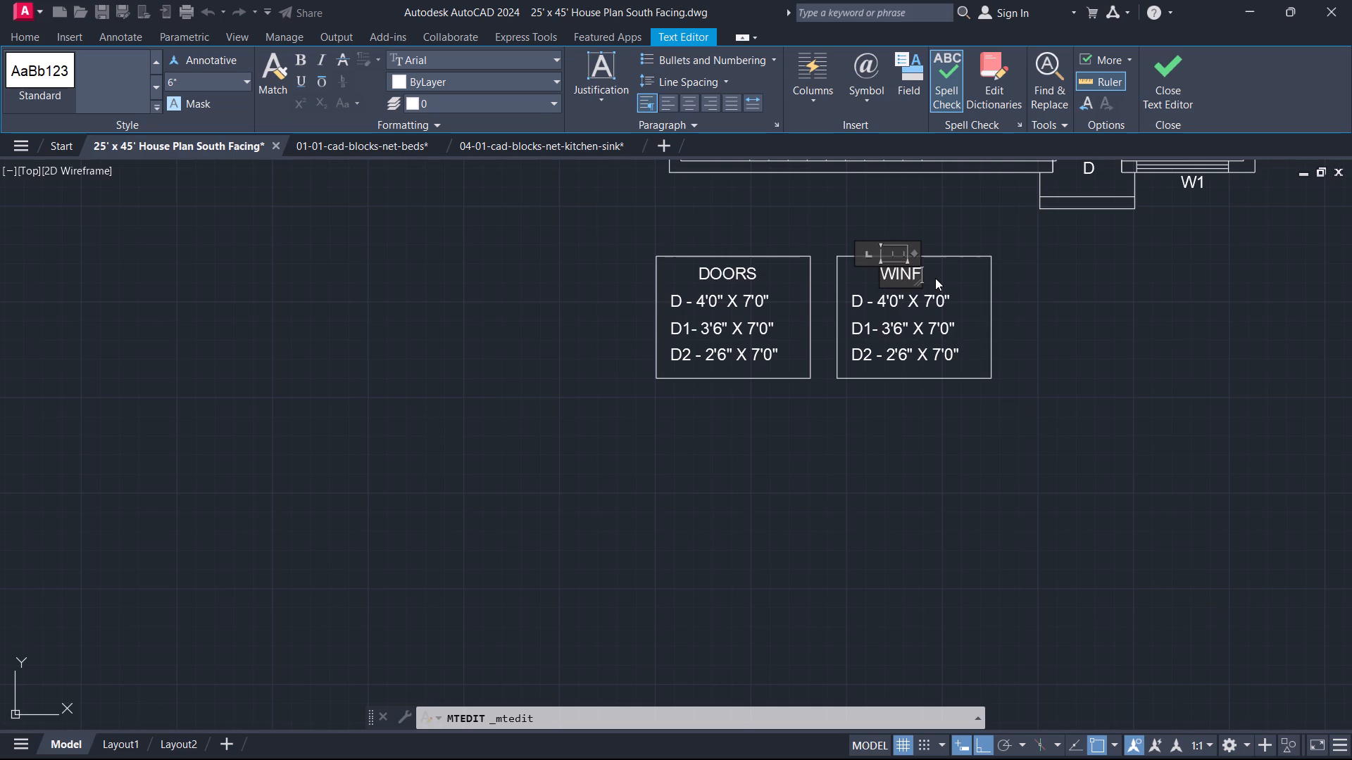
key(BackSpace)
text(DO)
text(WA)
key(BackSpace)
key(a)
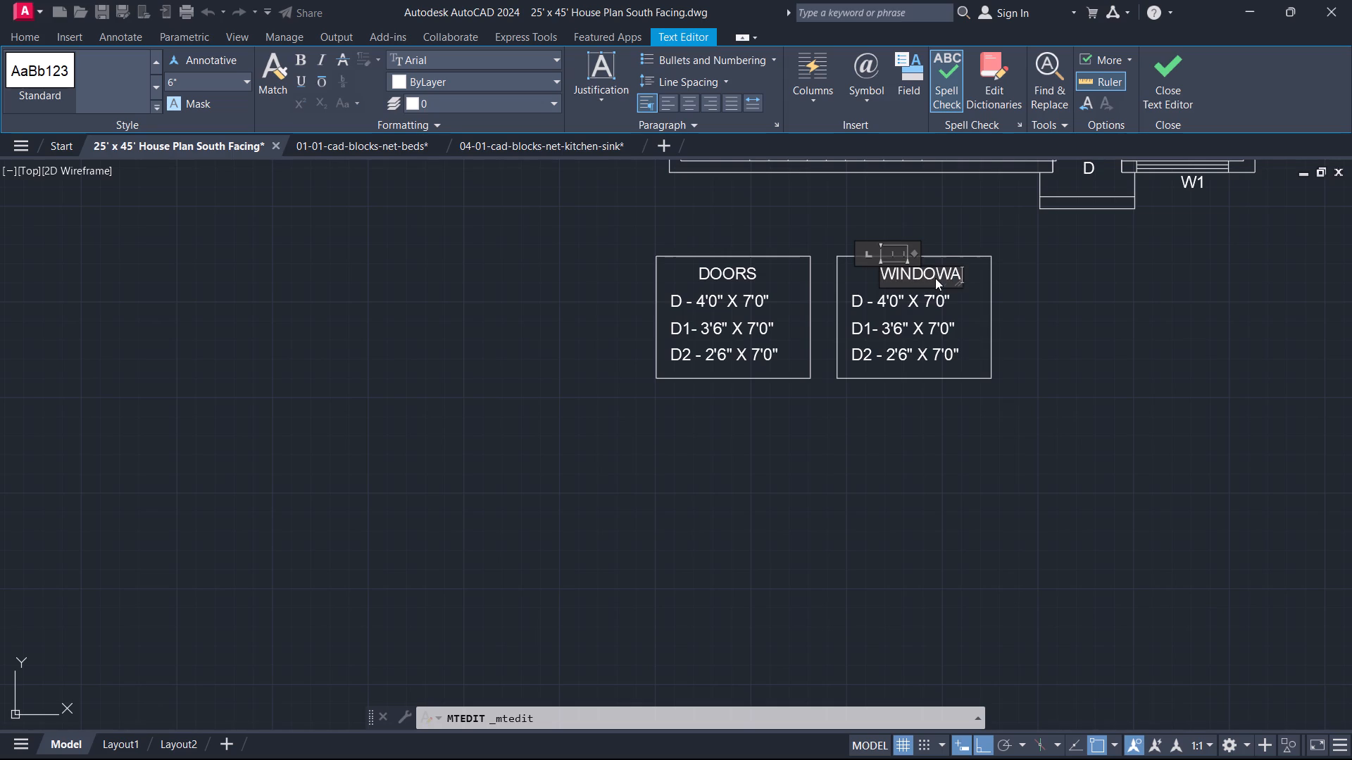
key(BackSpace)
key(s)
key(ctrl+a)
key(ctrl+u)
click(1158, 96)
Underline the "DOORS" heading of the original schedule.
double_click(741, 277)
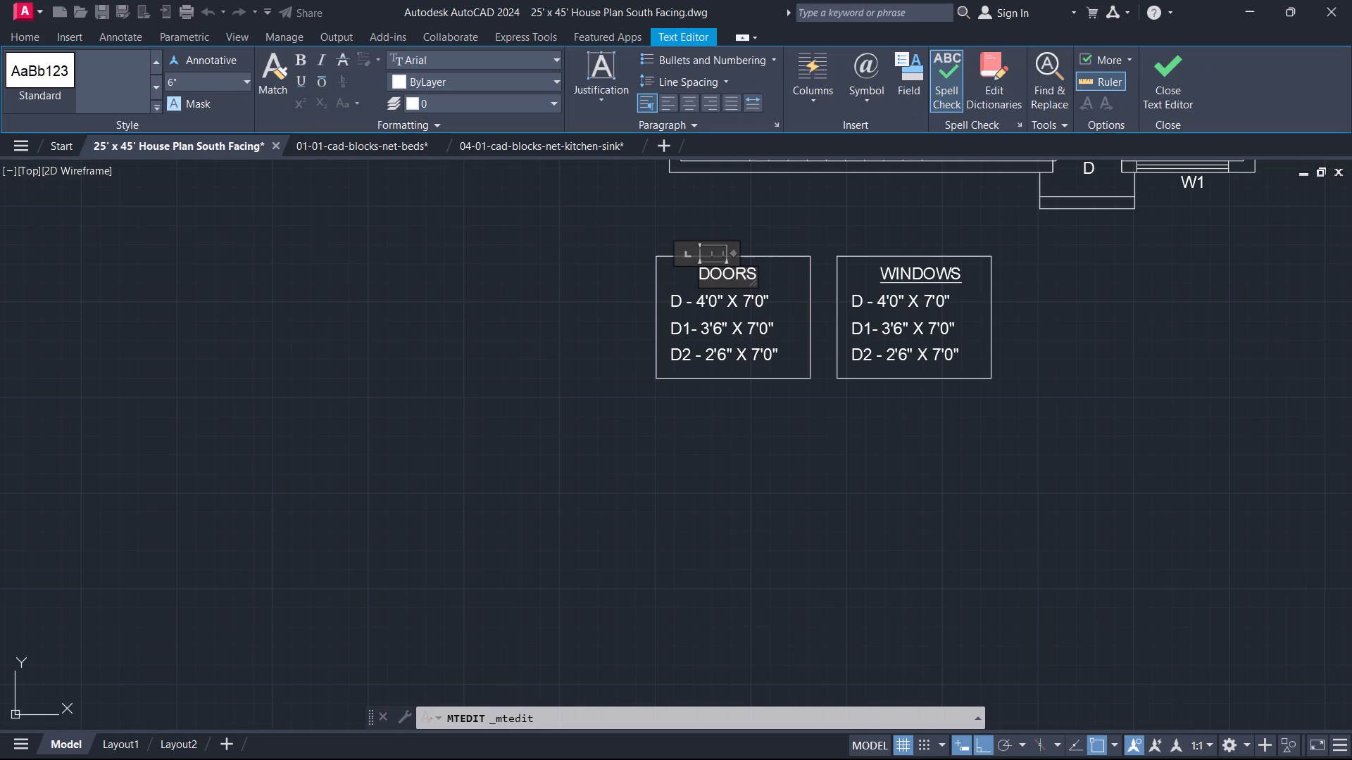
key(ctrl+a)
key(ctrl+u)
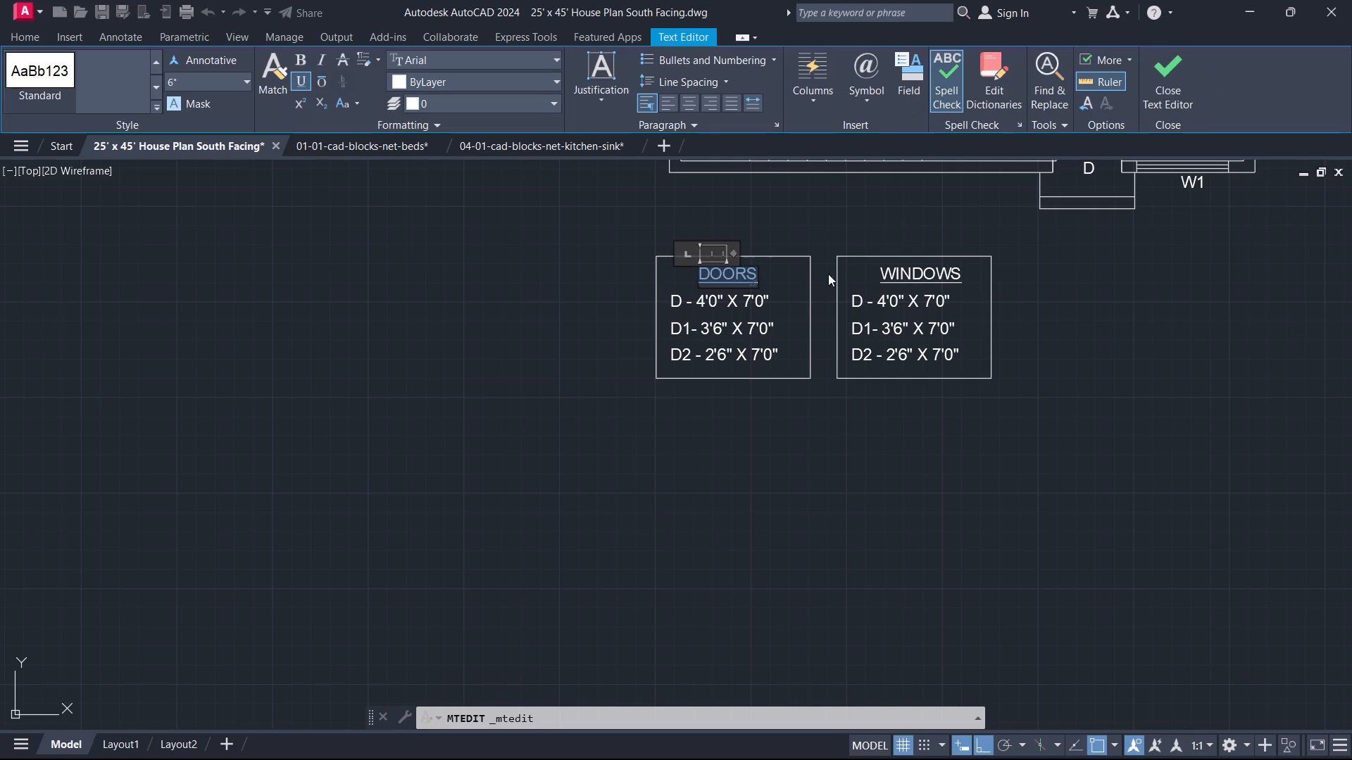
click(1177, 63)
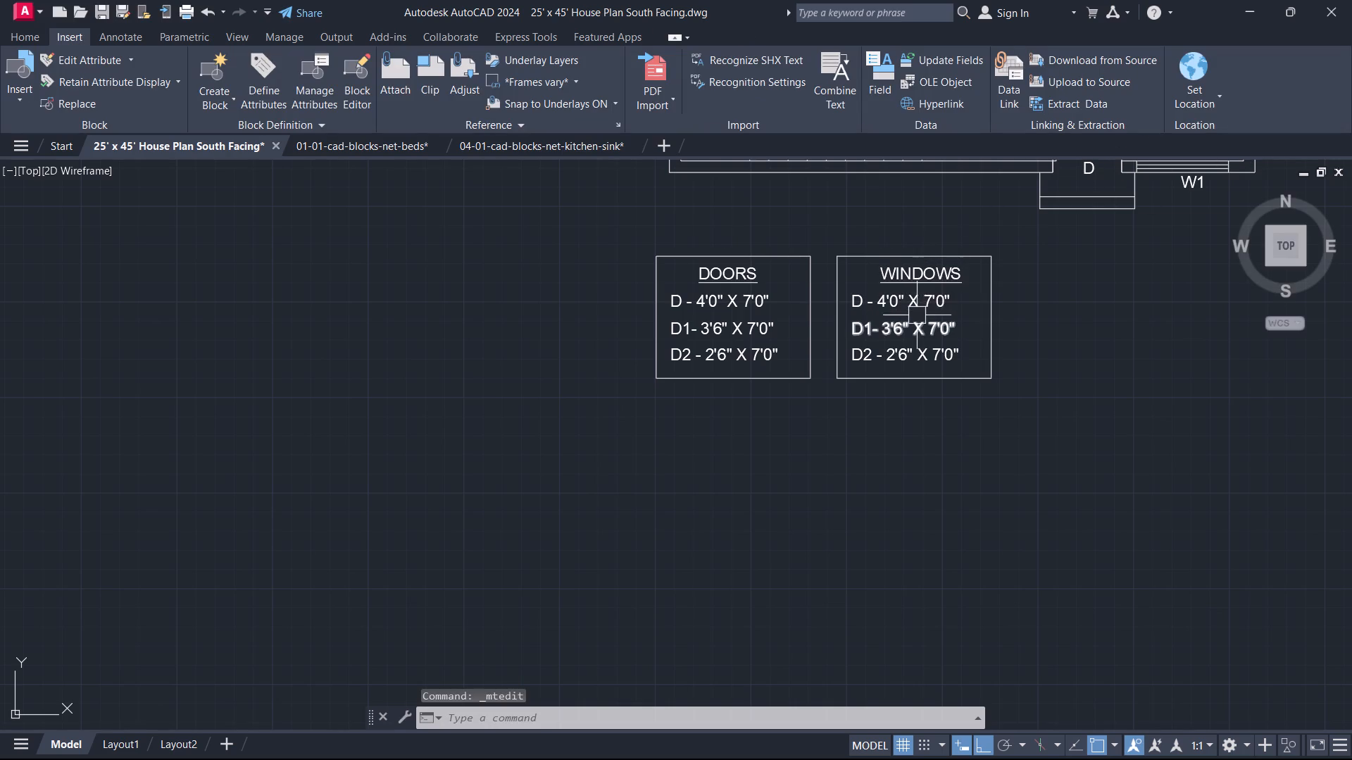
Change the first row of the window schedule to "W1 - 4'0" X 4'6"".
double_click(914, 305)
click(860, 306)
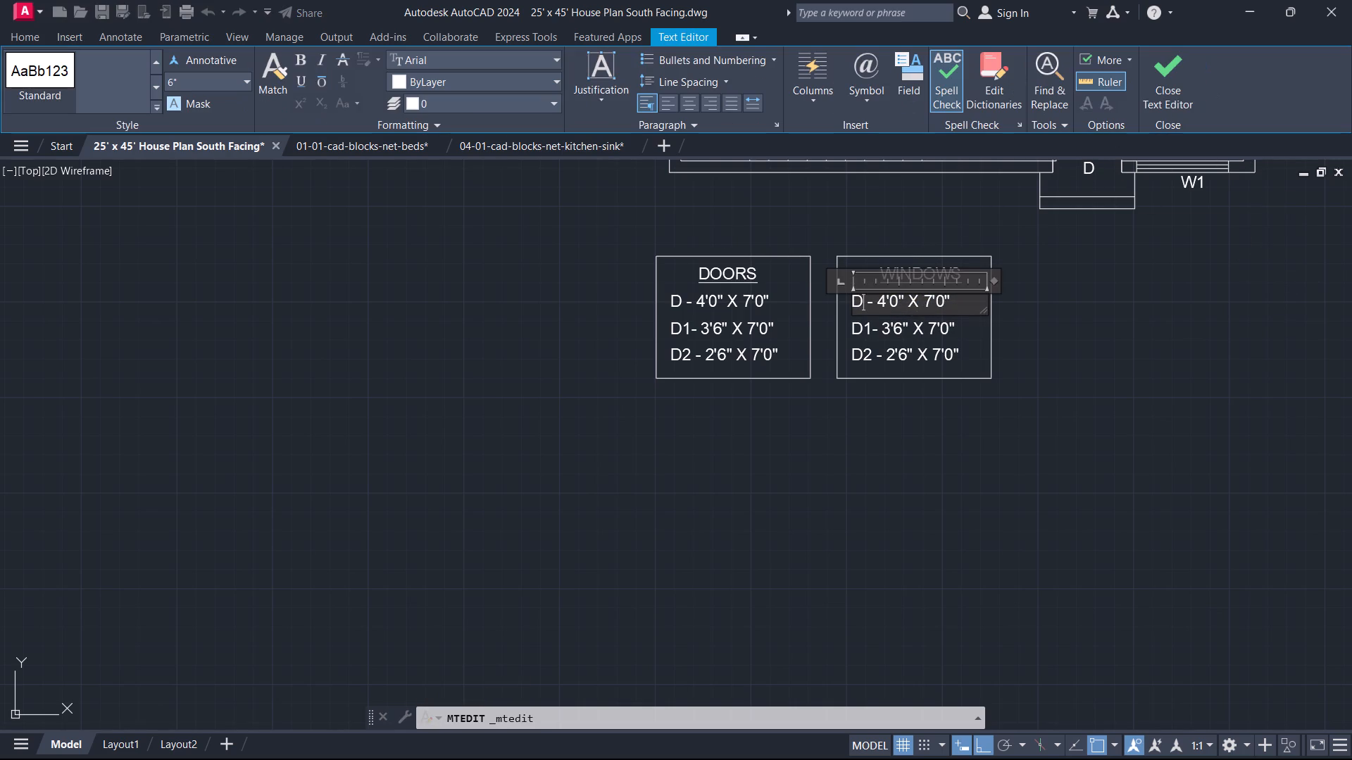
key(BackSpace)
key(w)
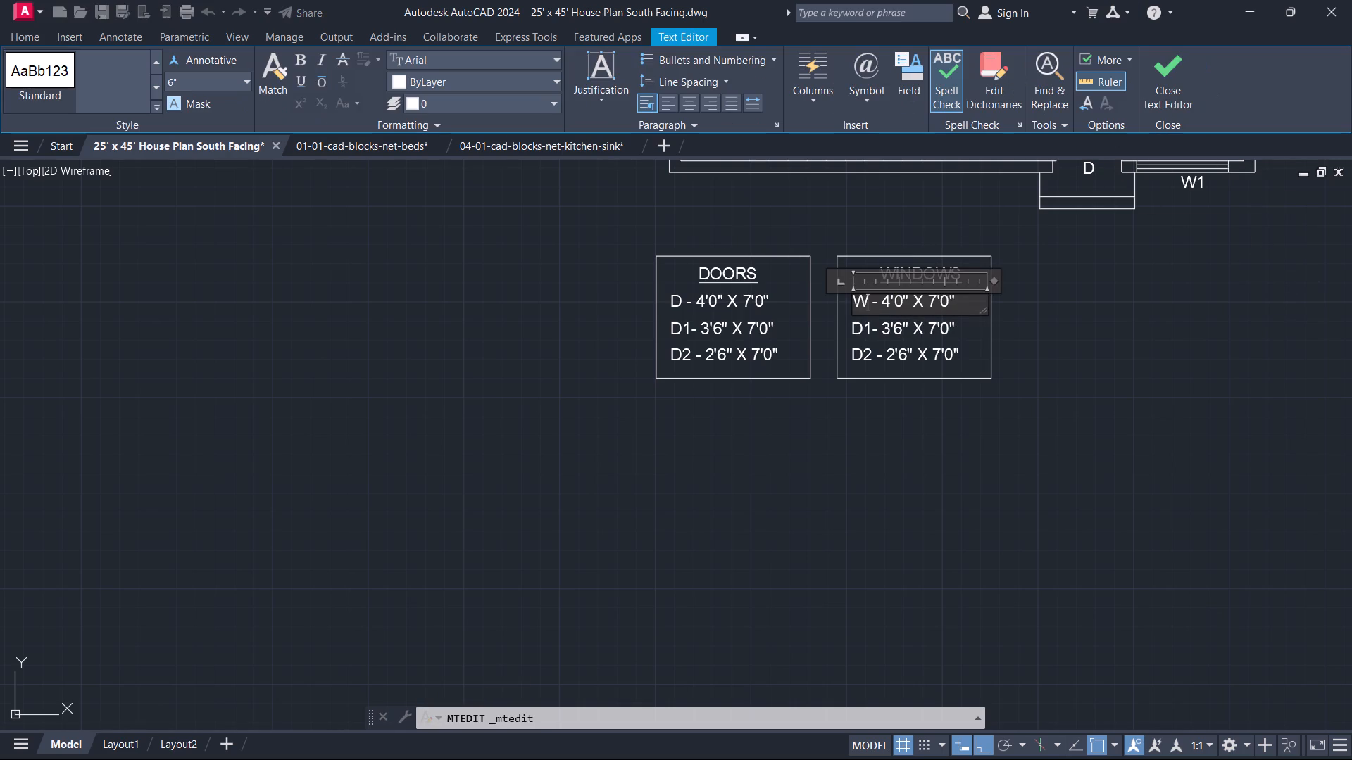
key(1)
key(Right)
key(Right)
key(Right)
key(Right)
key(Right)
key(Right)
key(Right)
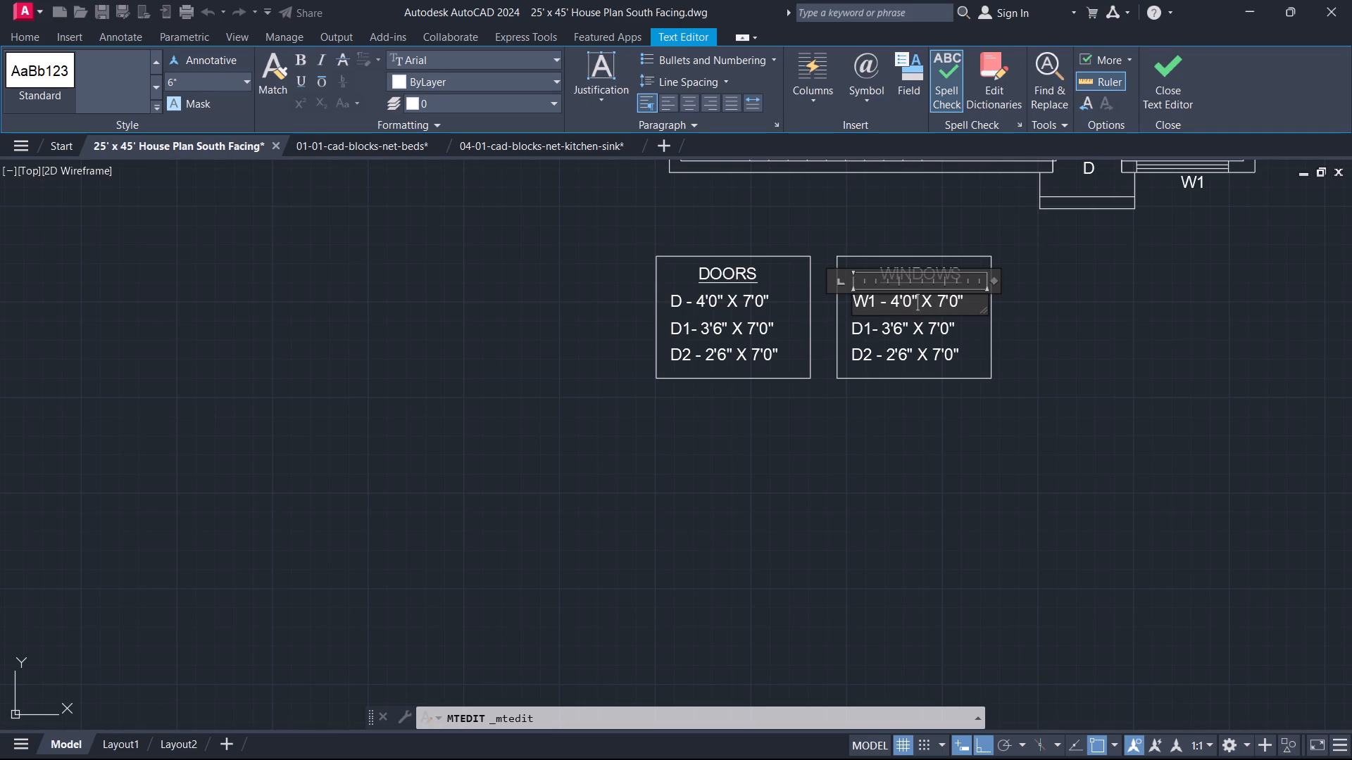
key(Right)
key(Right)
key(Right)
key(Right)
key(BackSpace)
key(4)
key(Right)
key(Right)
key(BackSpace)
key(6)
click(856, 331)
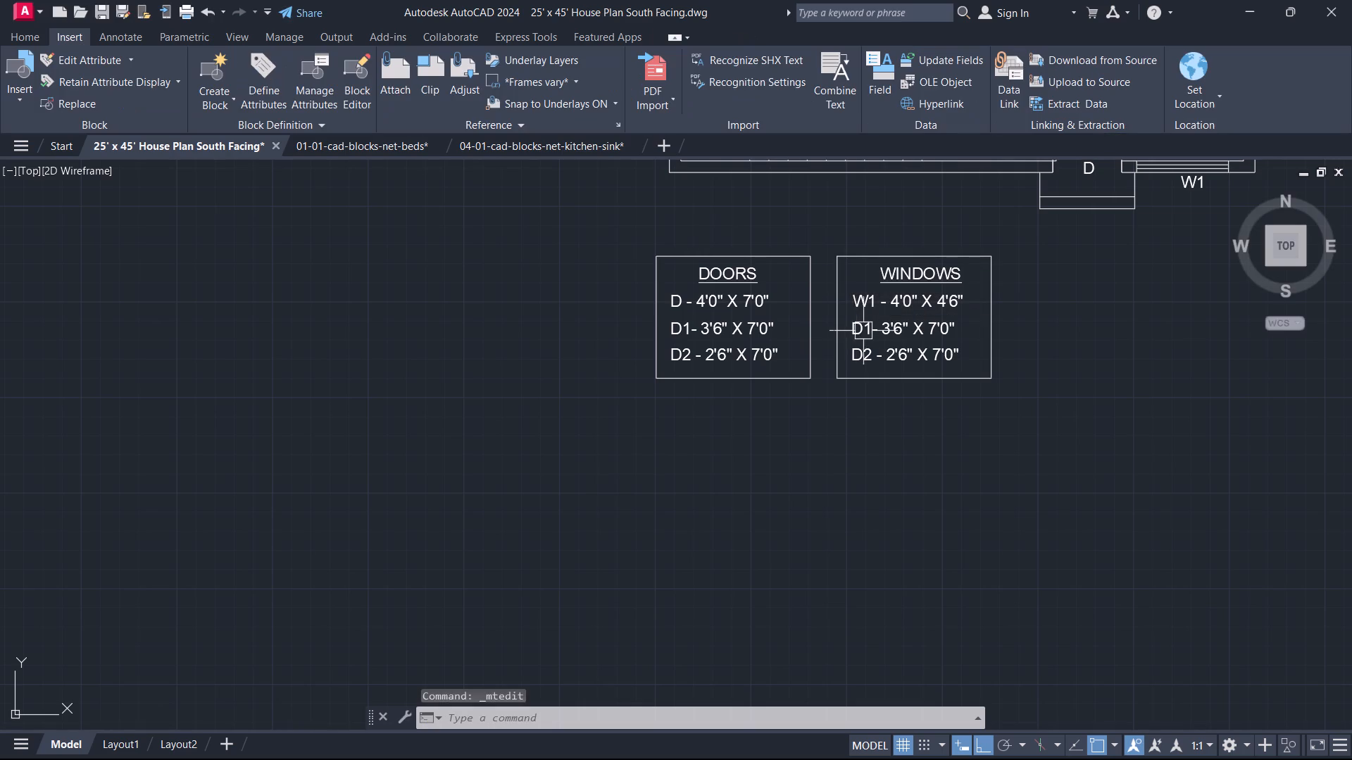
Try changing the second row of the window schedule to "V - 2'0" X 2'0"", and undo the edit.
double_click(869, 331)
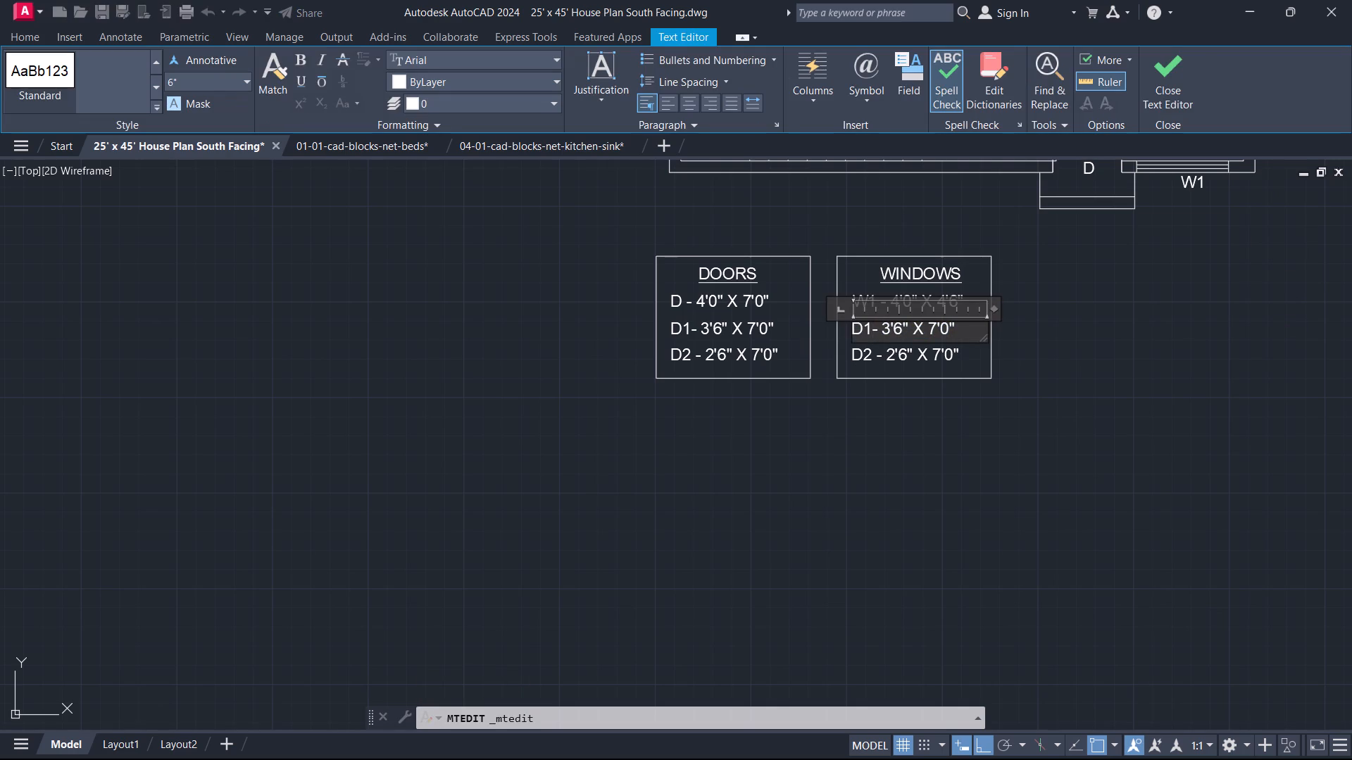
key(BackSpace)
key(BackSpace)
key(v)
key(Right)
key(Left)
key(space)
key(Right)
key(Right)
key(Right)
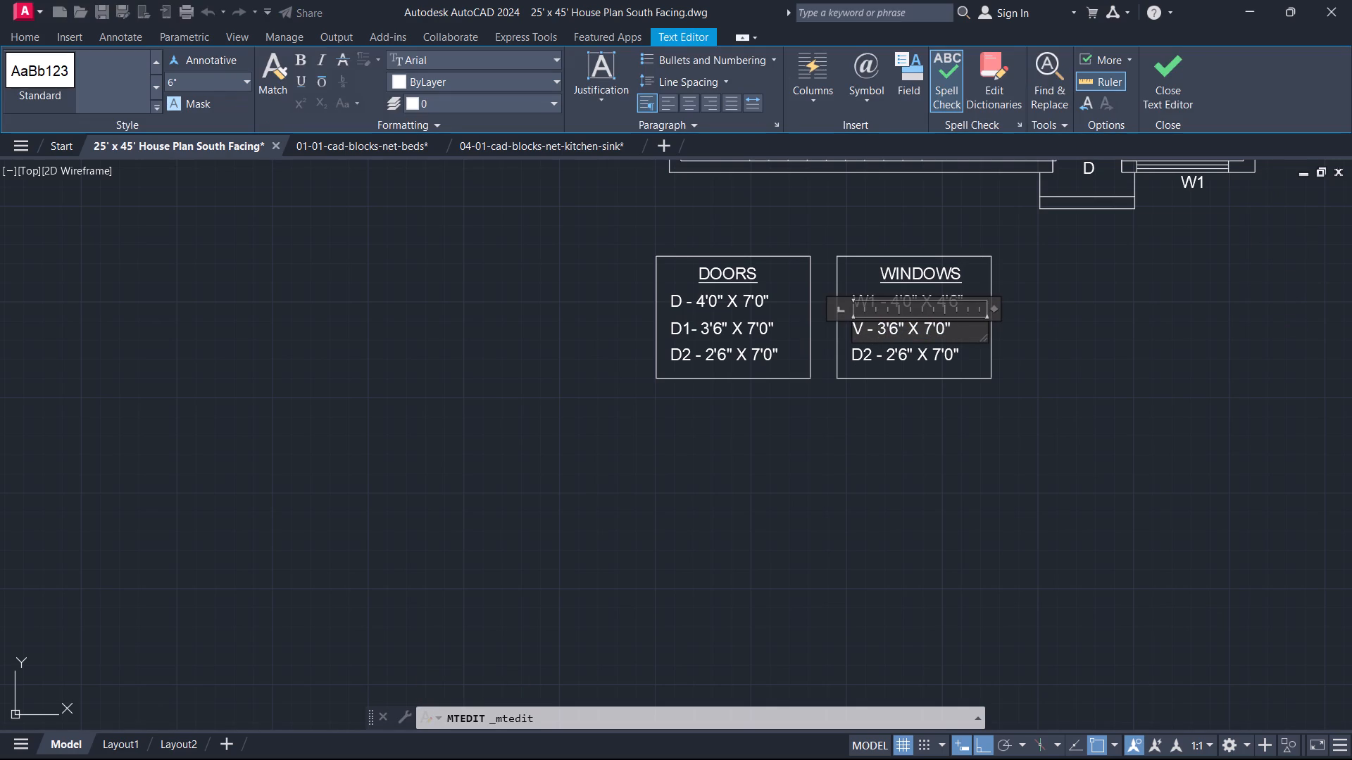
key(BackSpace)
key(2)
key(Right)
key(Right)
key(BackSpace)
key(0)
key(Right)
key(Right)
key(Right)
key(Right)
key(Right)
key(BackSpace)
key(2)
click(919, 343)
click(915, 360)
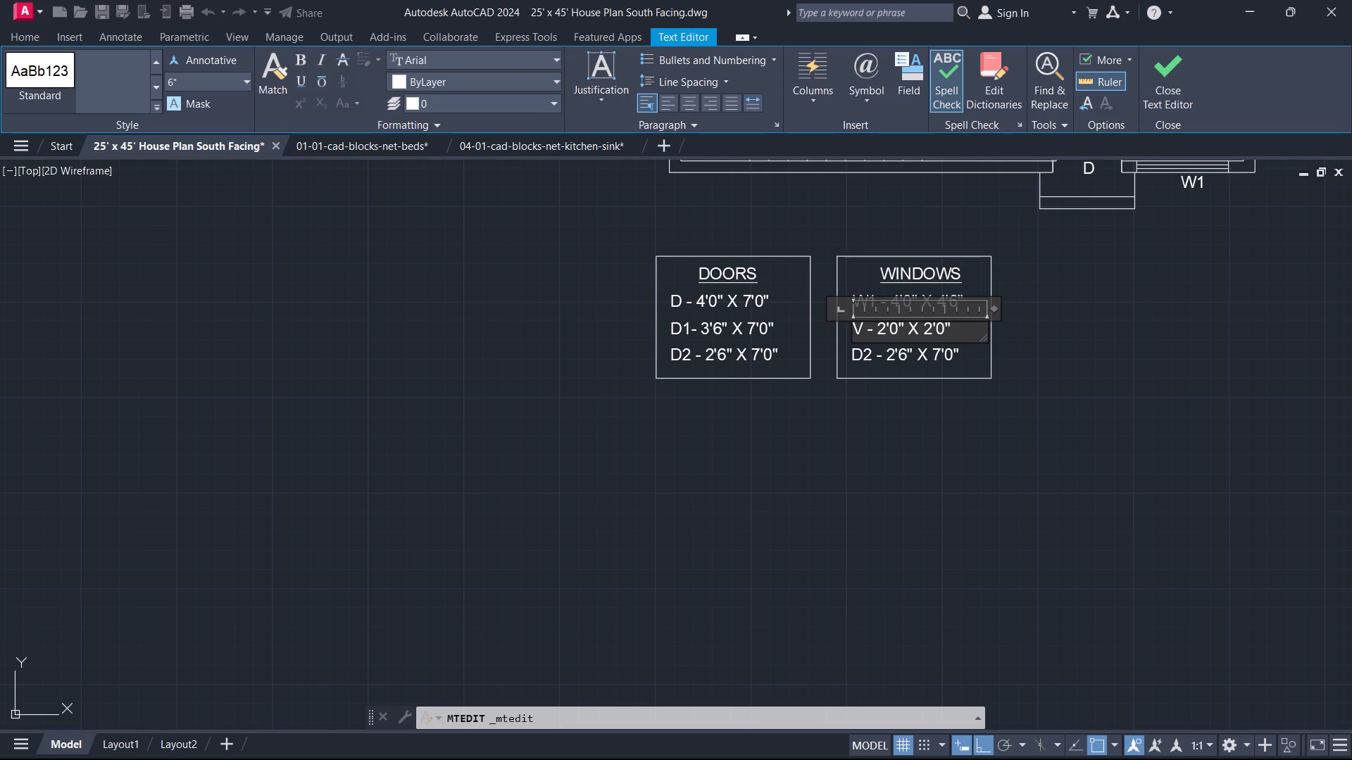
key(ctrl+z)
Change the second row of the window schedule to "V - 2'0" X 2'0"".
double_click(901, 334)
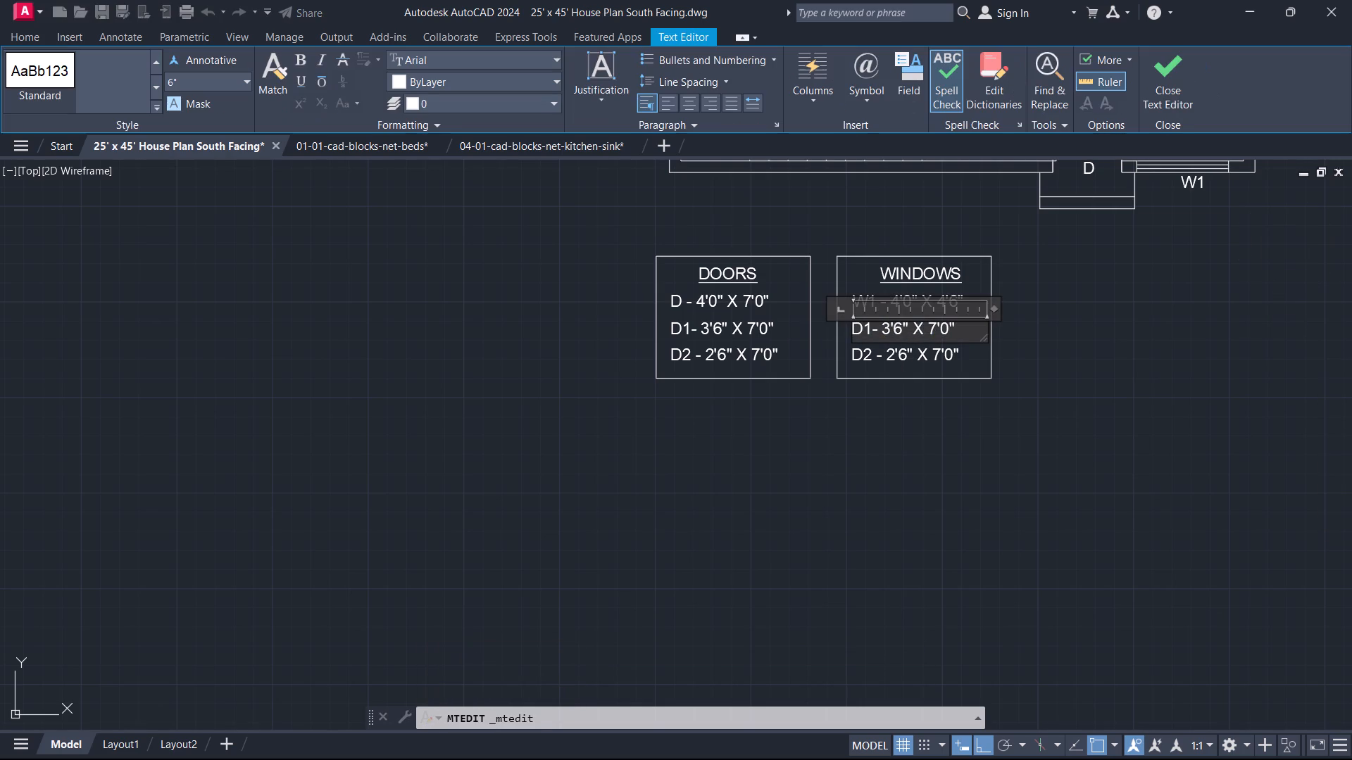
key(Left)
key(Left)
key(Left)
key(Left)
key(Left)
key(BackSpace)
key(BackSpace)
text(V)
key(space)
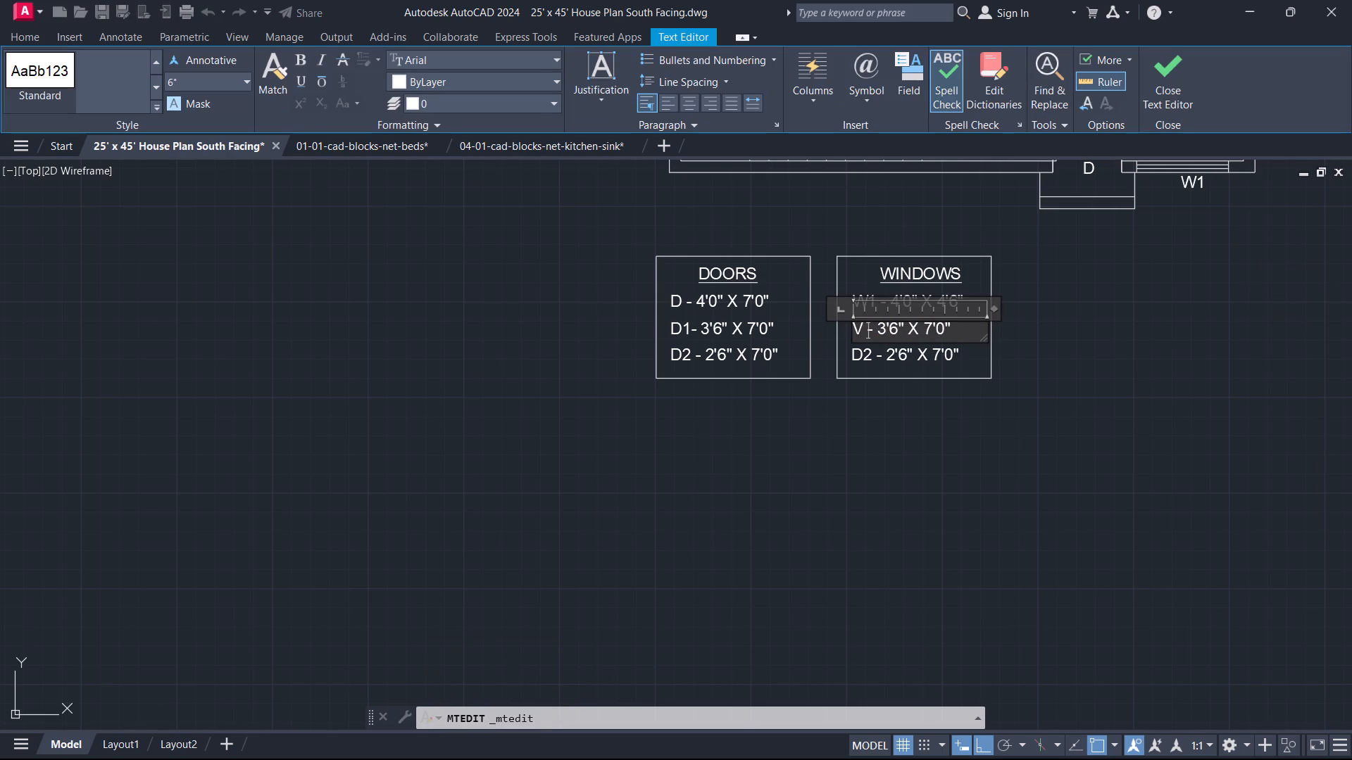
key(Right)
key(Right)
key(Right)
key(BackSpace)
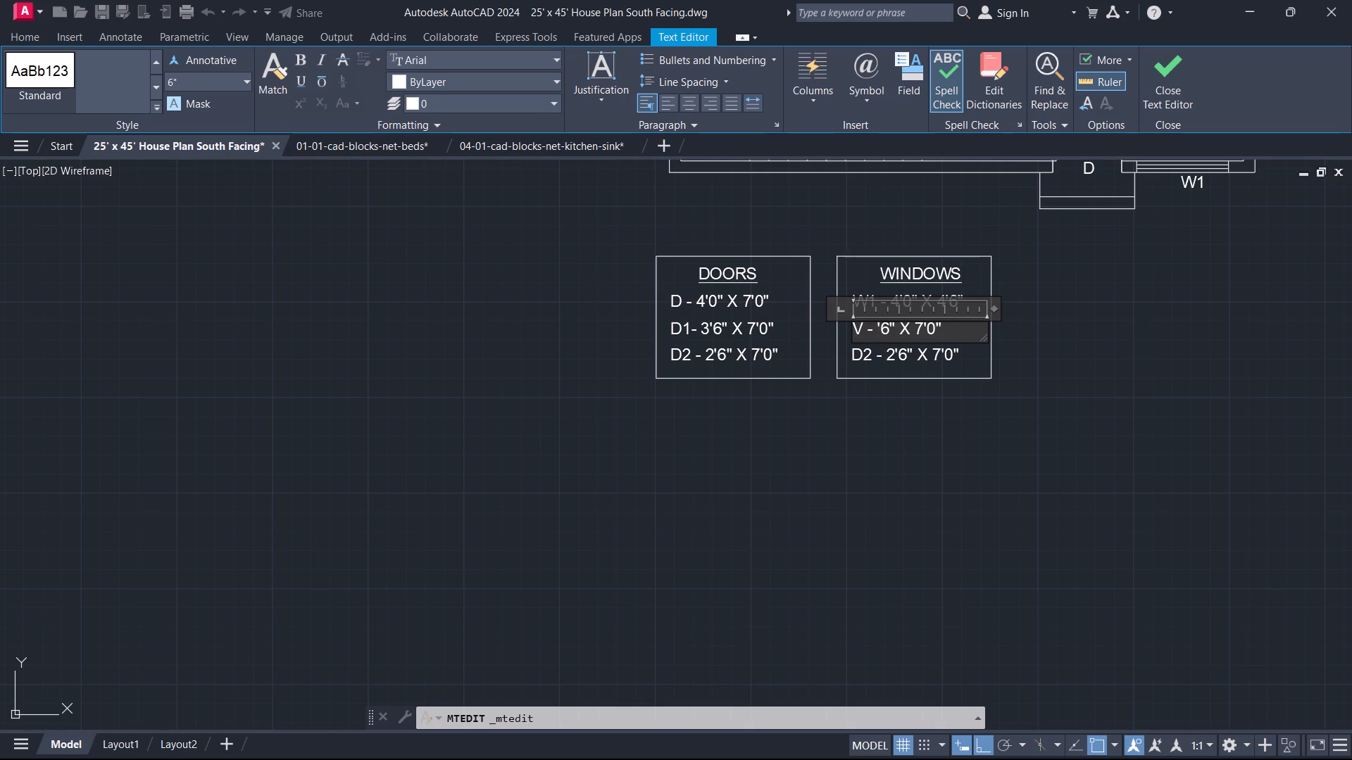
key(2)
key(Right)
key(Right)
key(BackSpace)
key(0)
key(Right)
key(Right)
key(Right)
key(Right)
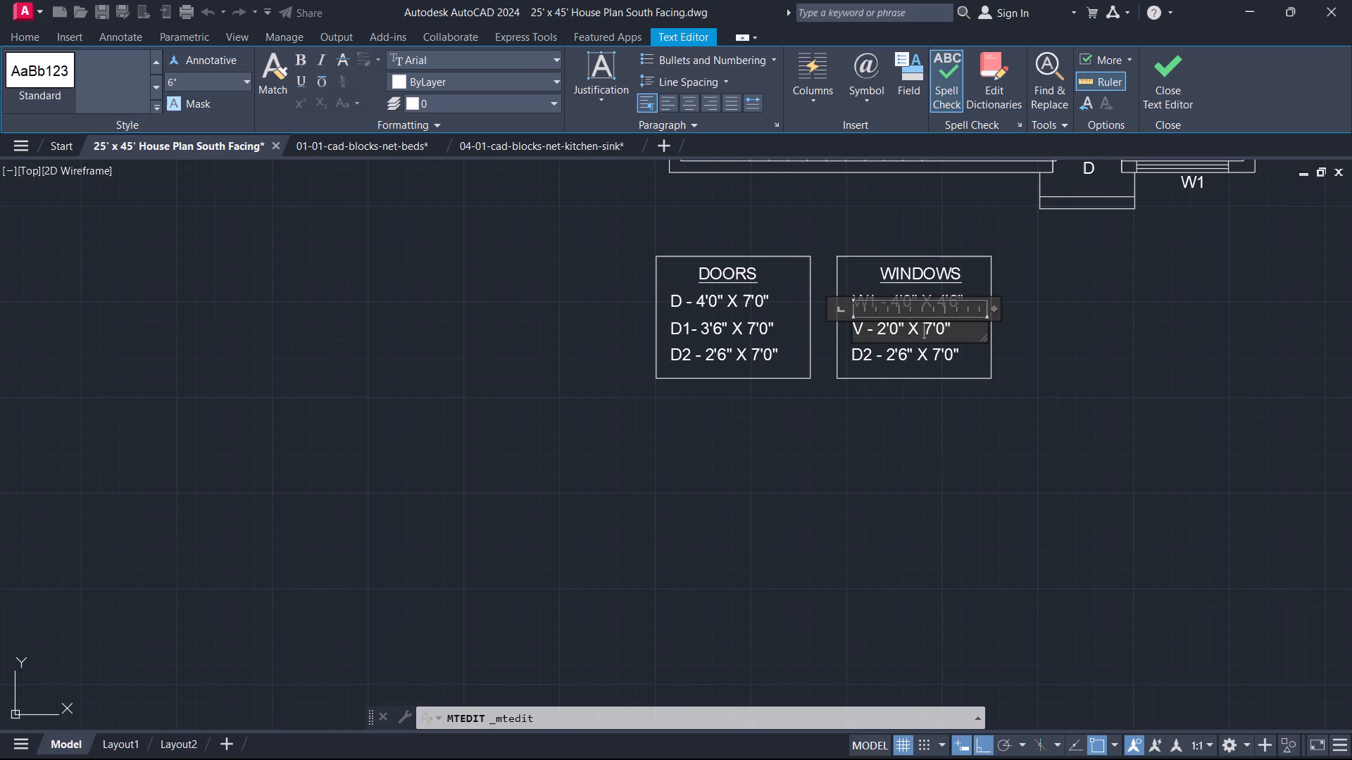
key(Right)
key(BackSpace)
key(2)
key(Right)
click(1056, 324)
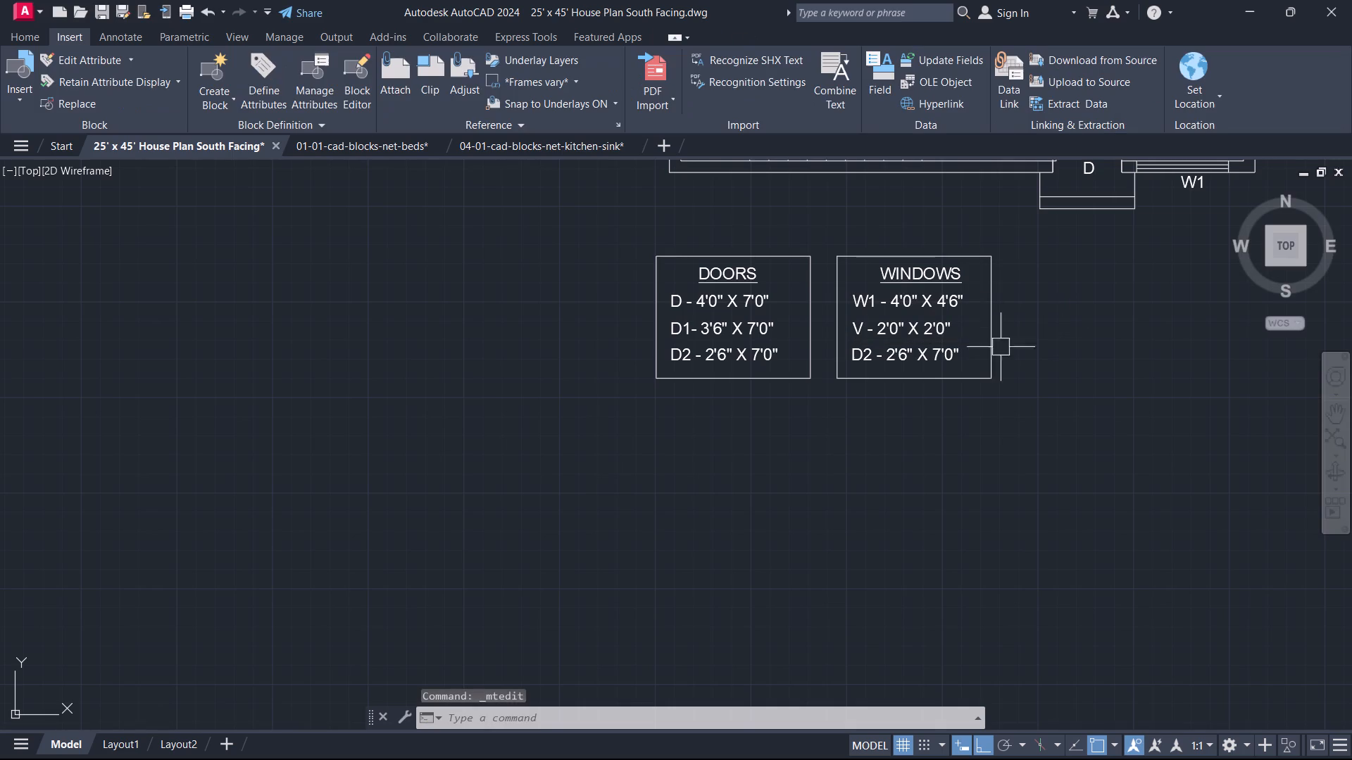
Delete the leftover "D2 - 2'6" X 7'0"" row from the window schedule.
click(930, 359)
key(Delete)
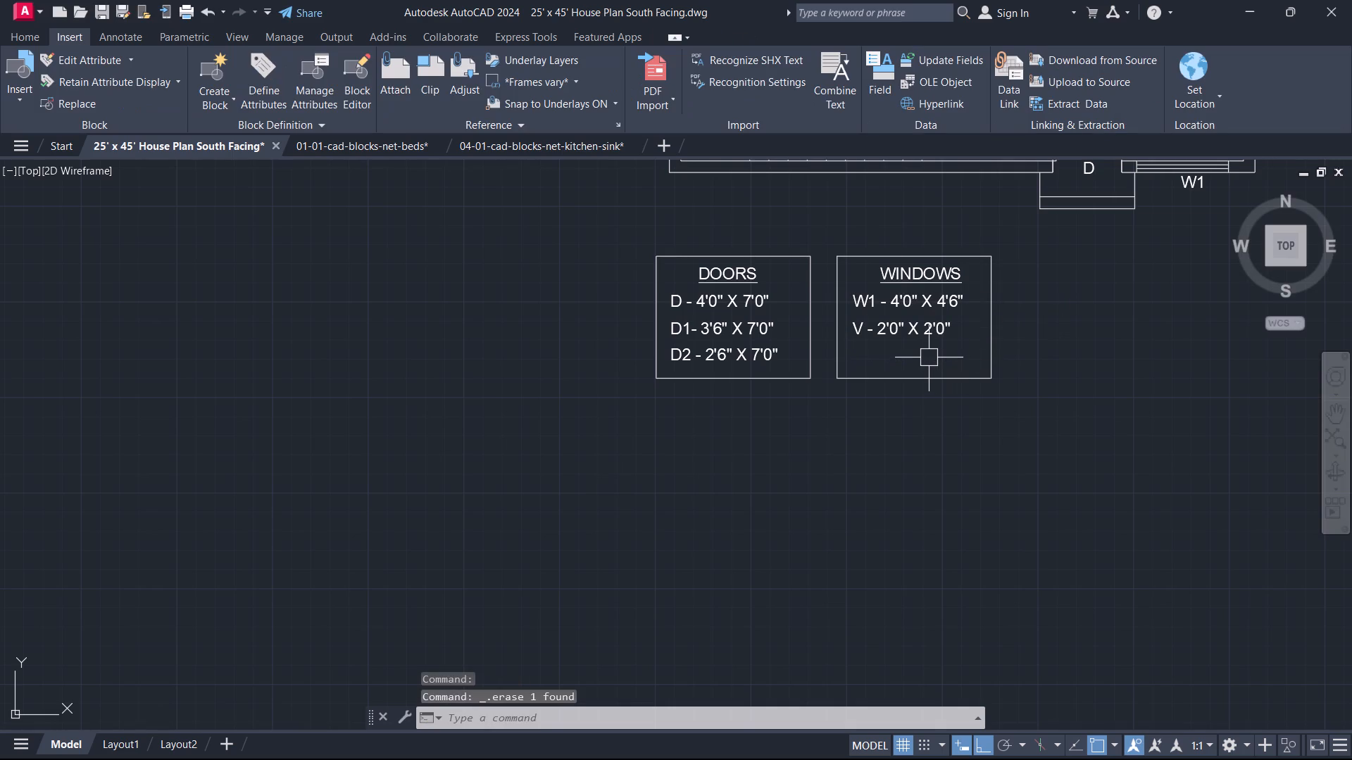
Erase all the stray objects left in the empty area east of the house plan.
scroll(929, 357, down, 3)
middle_drag(985, 341, 944, 374)
scroll(985, 341, up, 2)
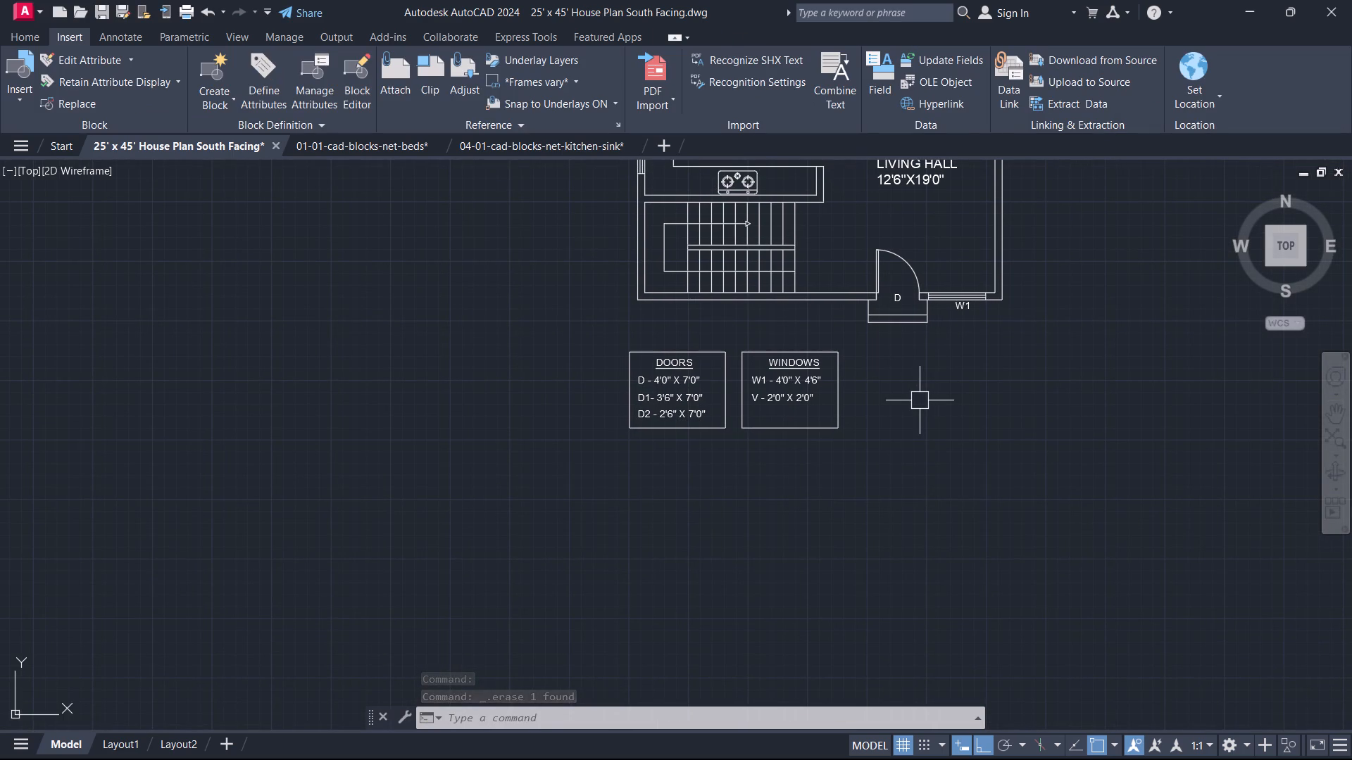
scroll(808, 275, down, 1)
middle_drag(808, 275, 809, 292)
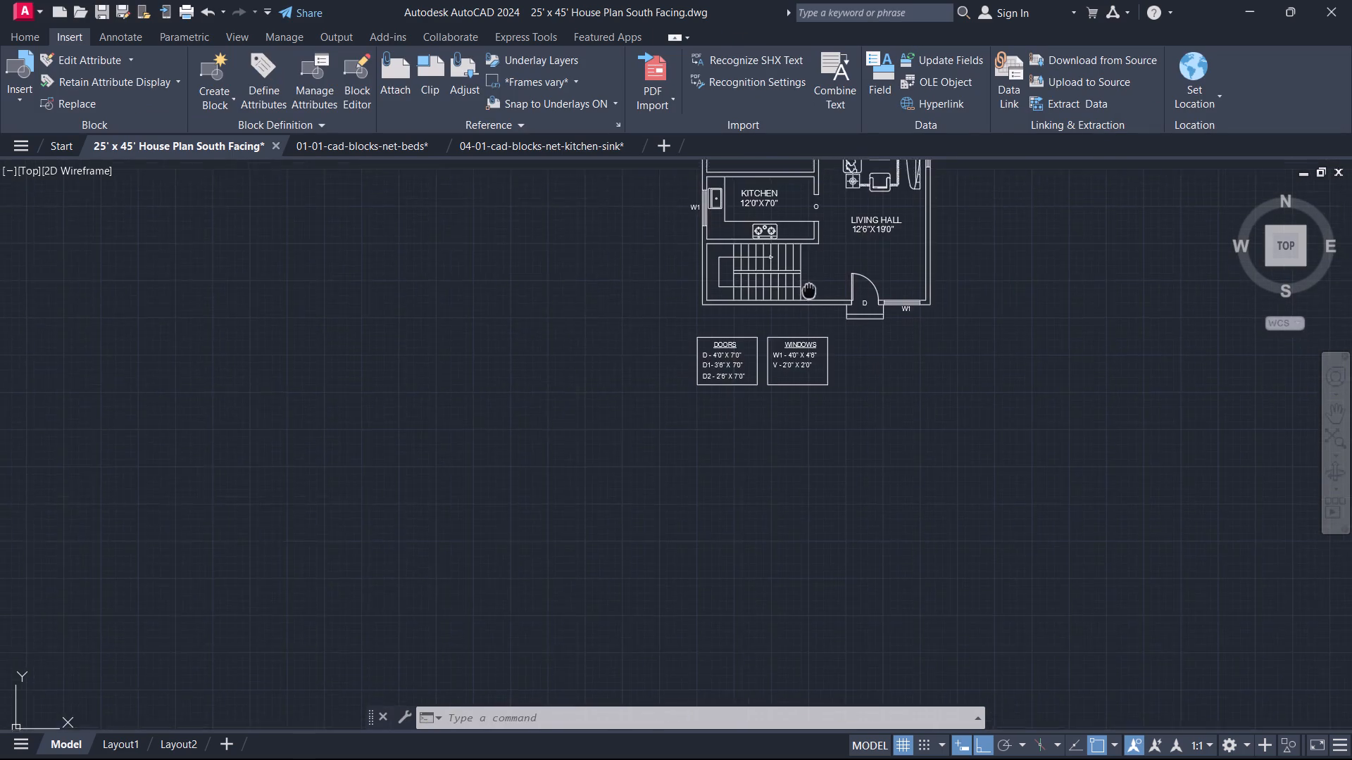
middle_drag(809, 292, 817, 441)
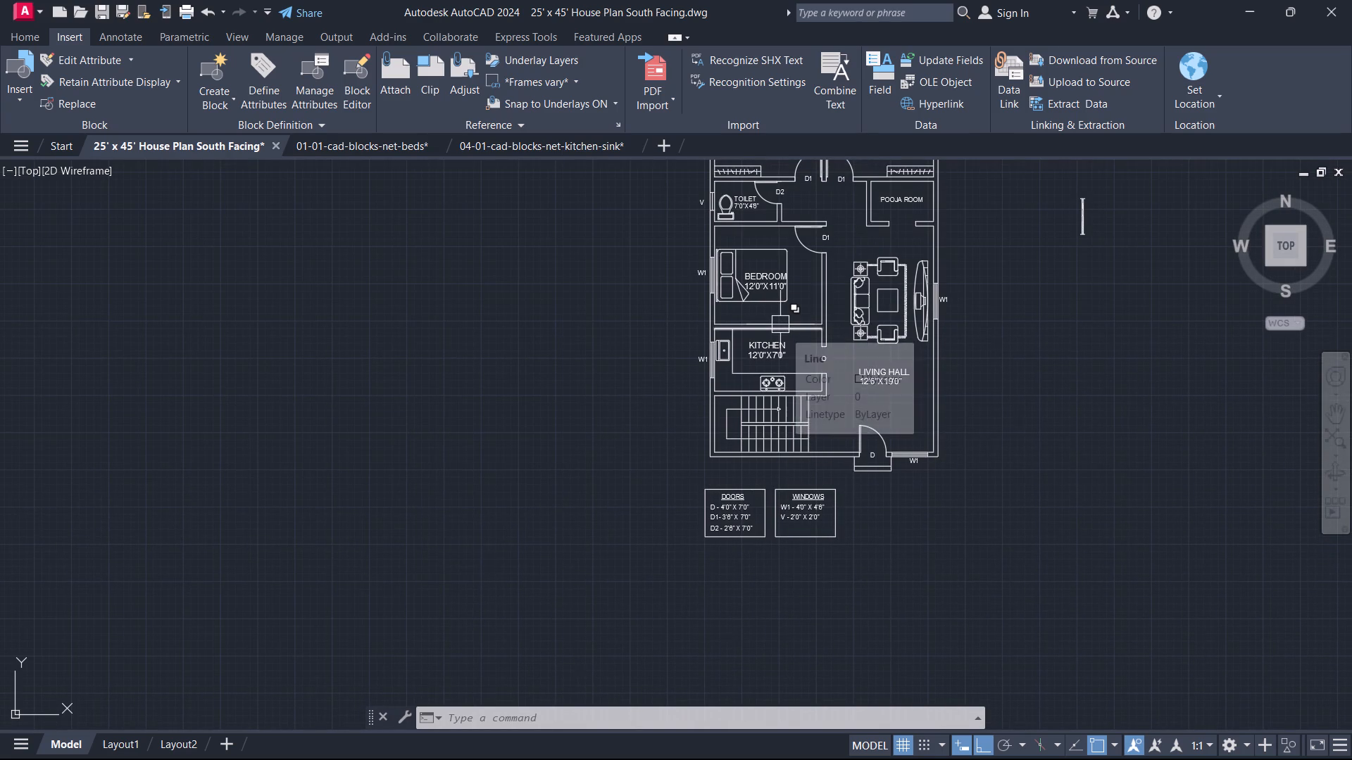
middle_drag(839, 417, 743, 543)
drag(1168, 461, 1151, 427)
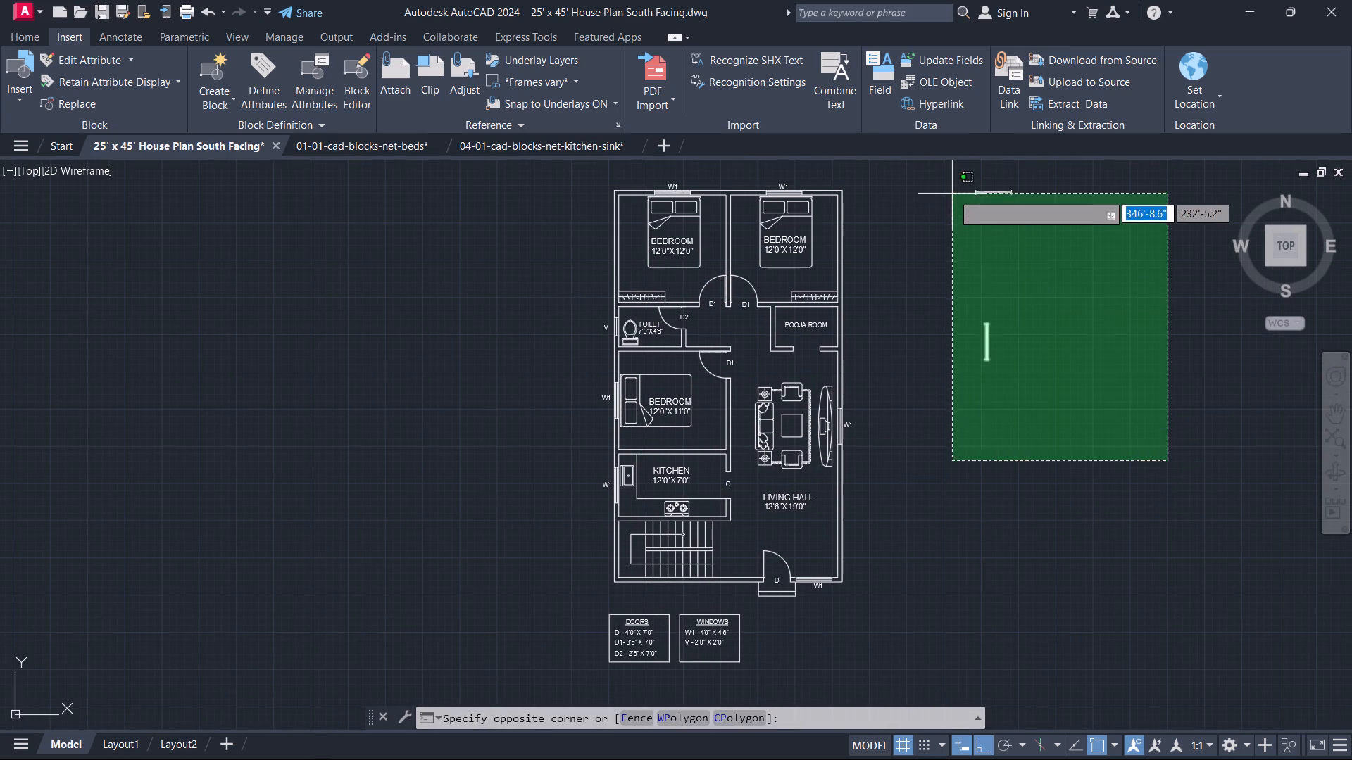
click(952, 176)
key(Delete)
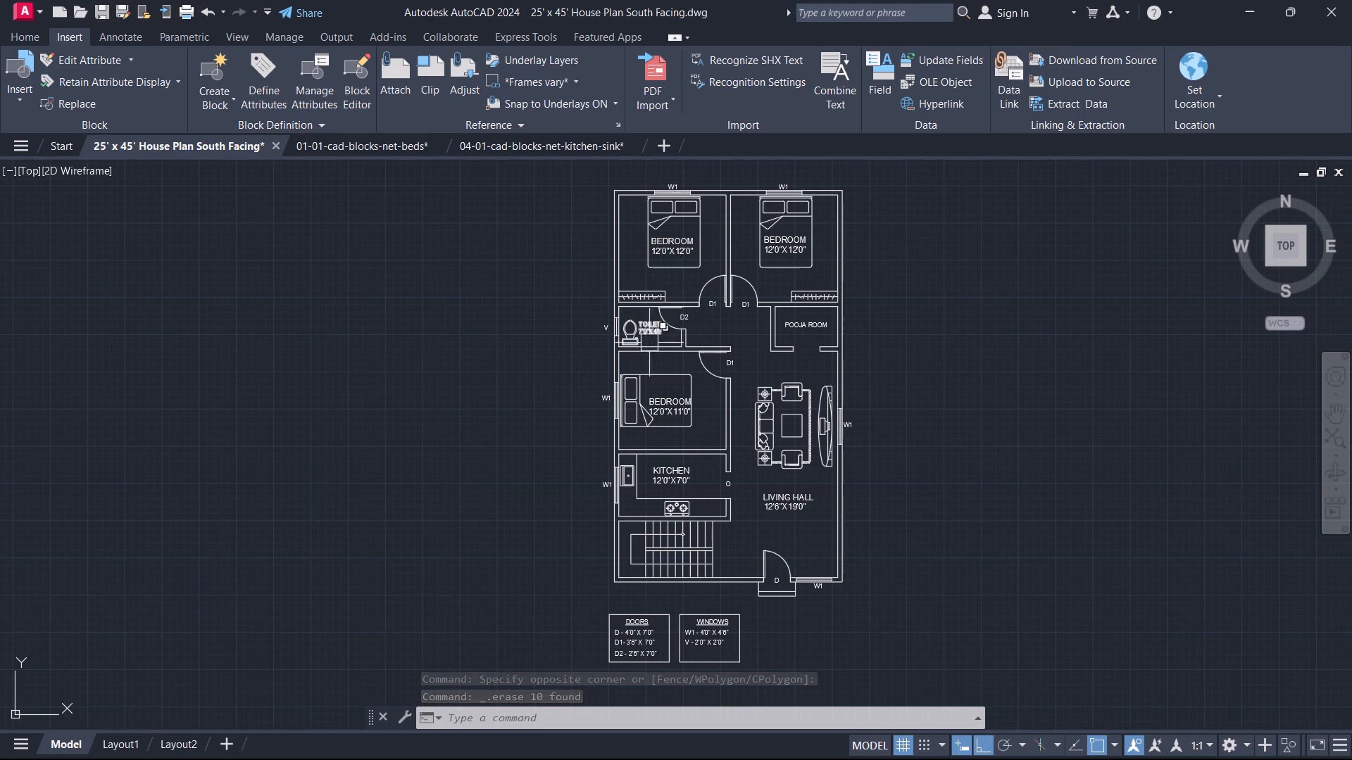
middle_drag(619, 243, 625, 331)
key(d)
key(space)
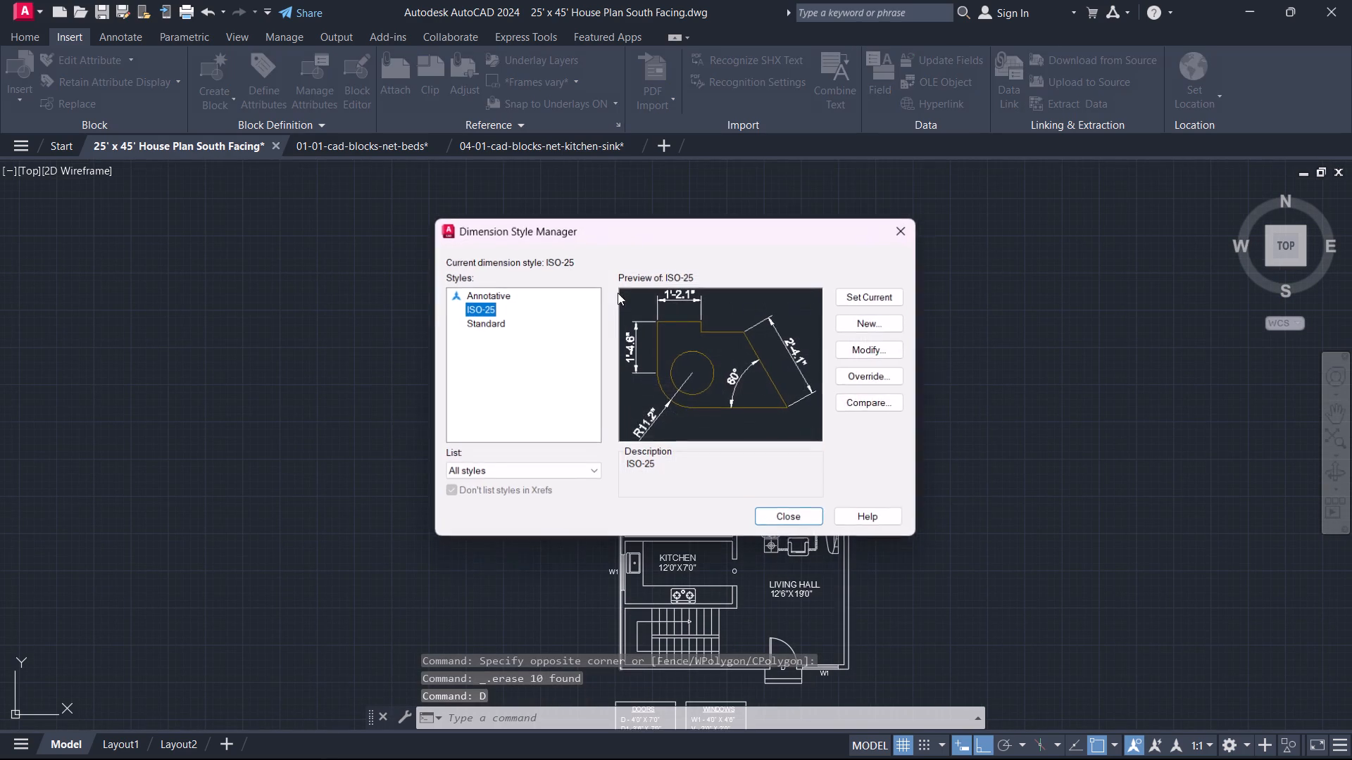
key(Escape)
Measure the overall outer width of the house across the two north bedrooms.
scroll(641, 283, up, 2)
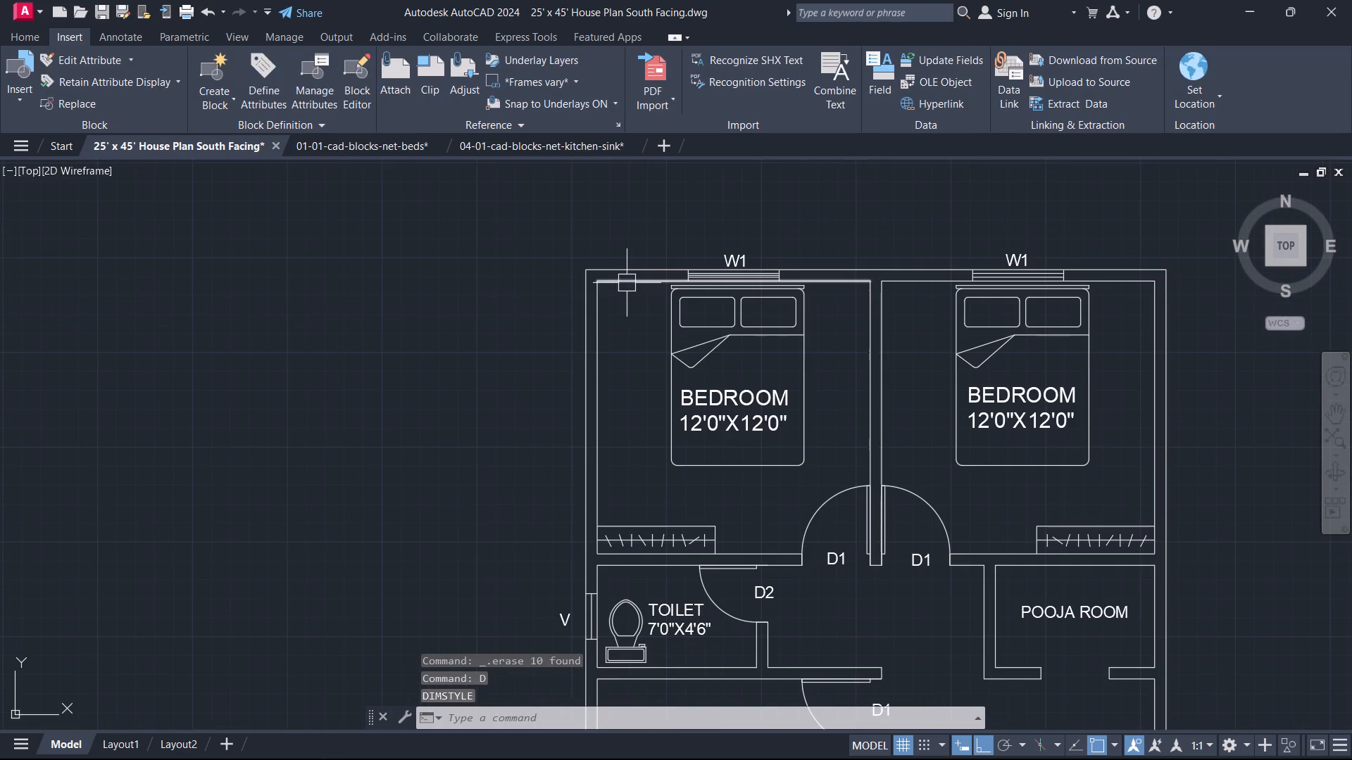
text(DI)
key(space)
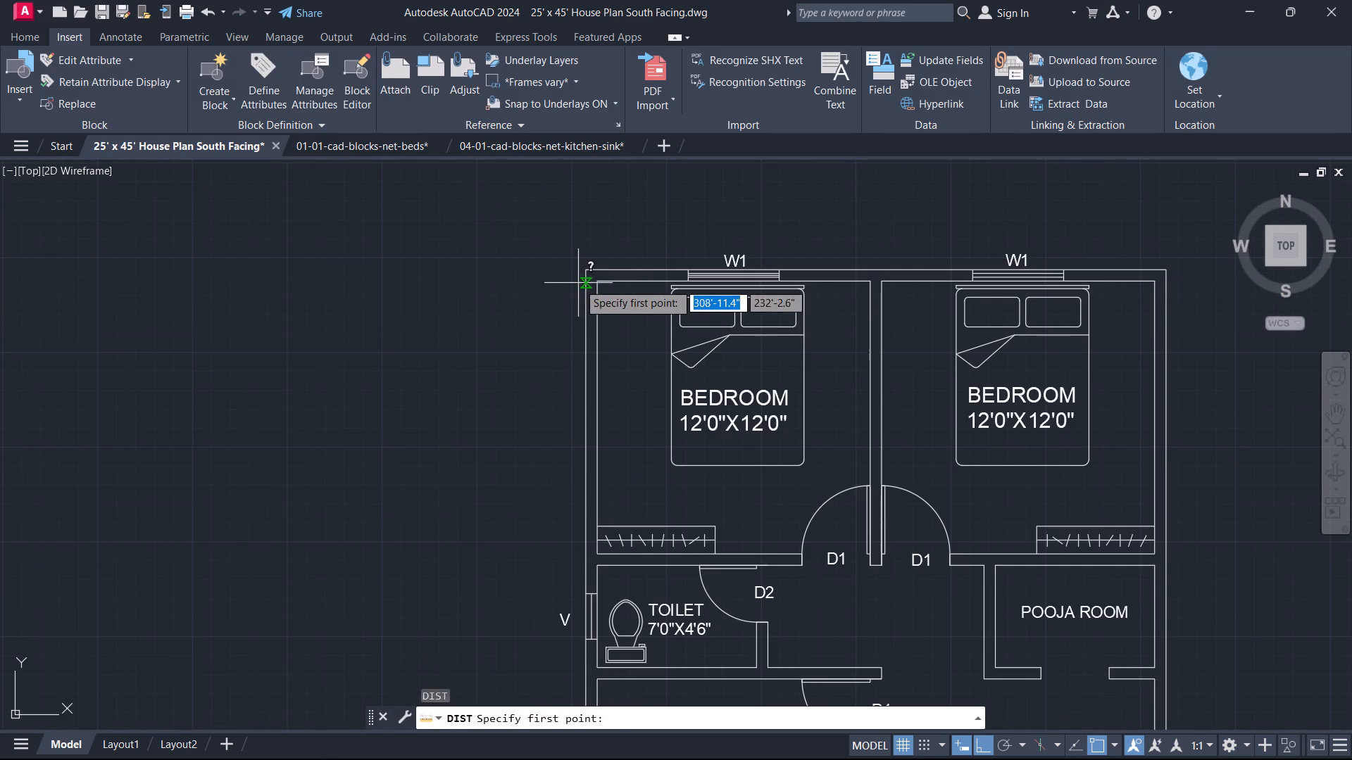
drag(578, 281, 587, 281)
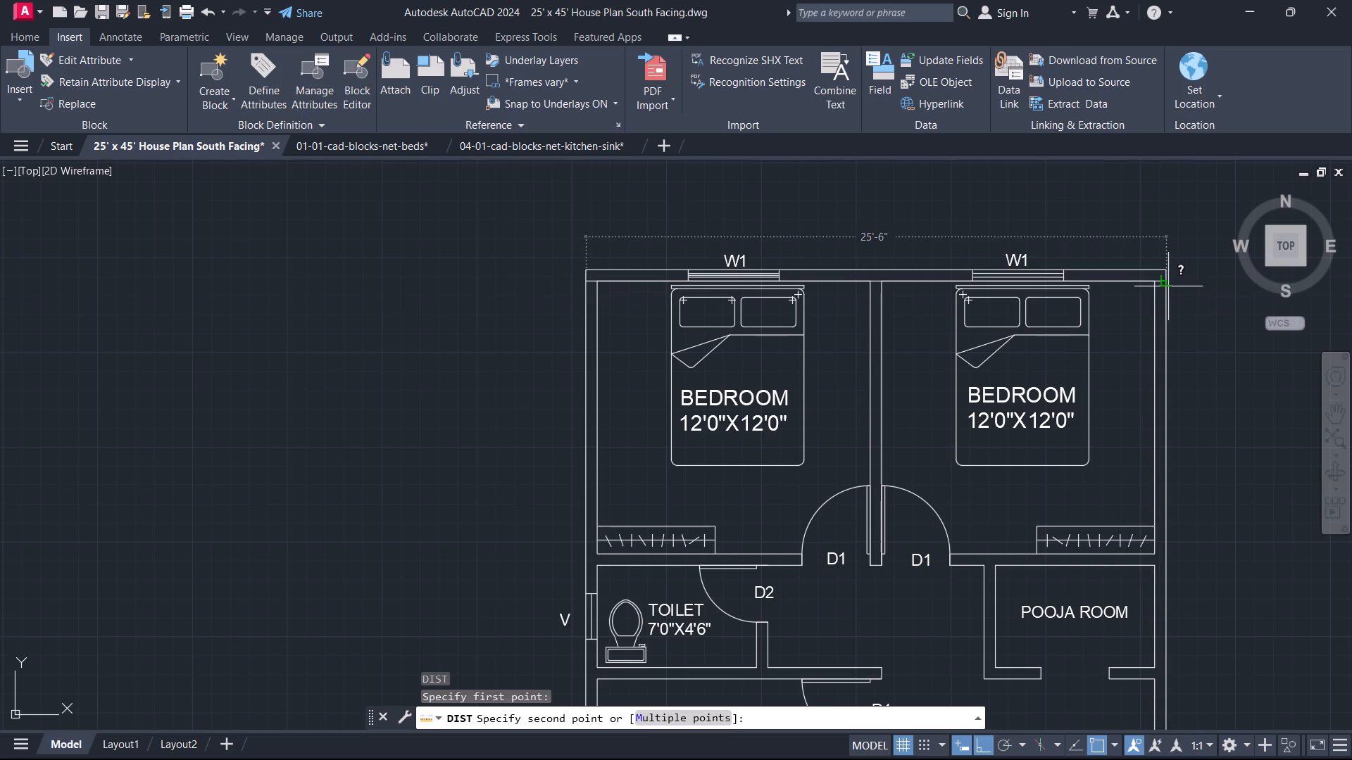
click(1168, 286)
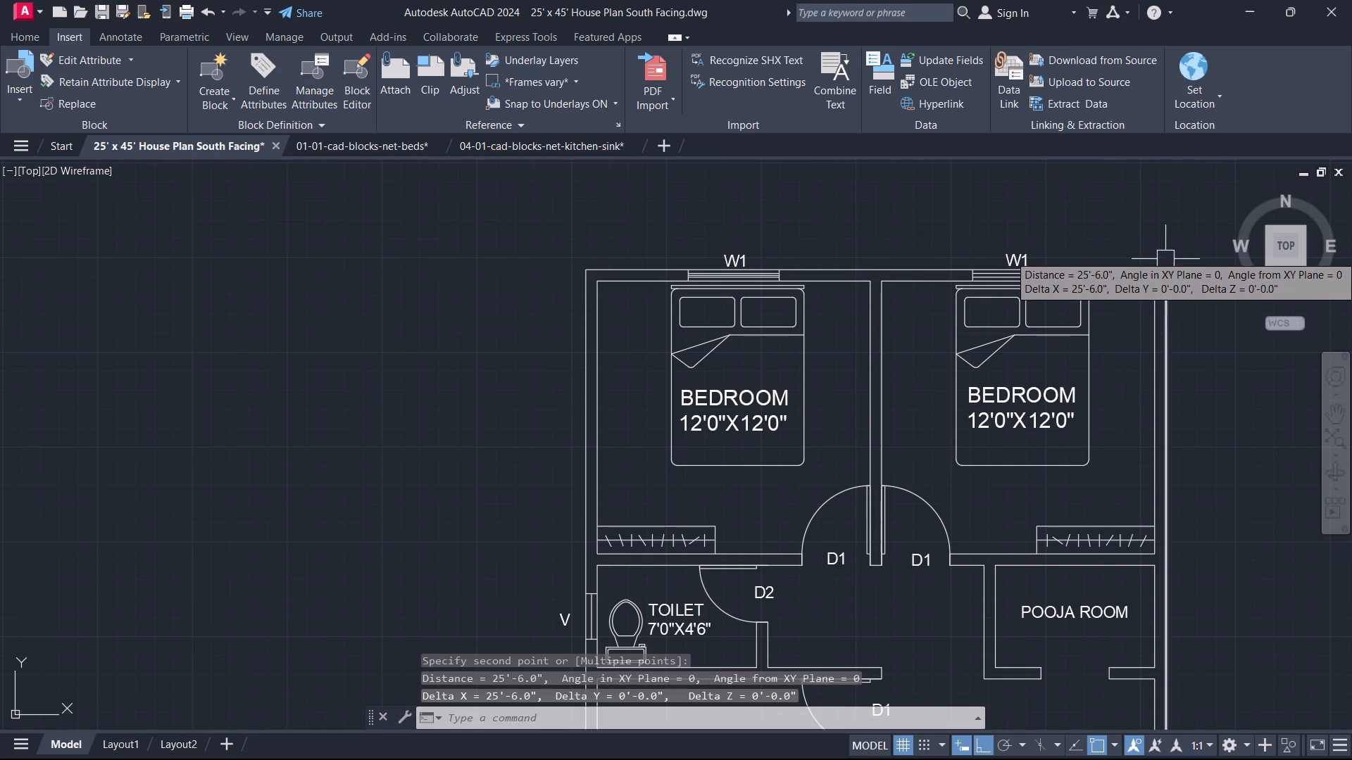
key(Escape)
Add a horizontal linear dimension for the overall outer width, placed above the W1 tags of the north wall.
click(13, 29)
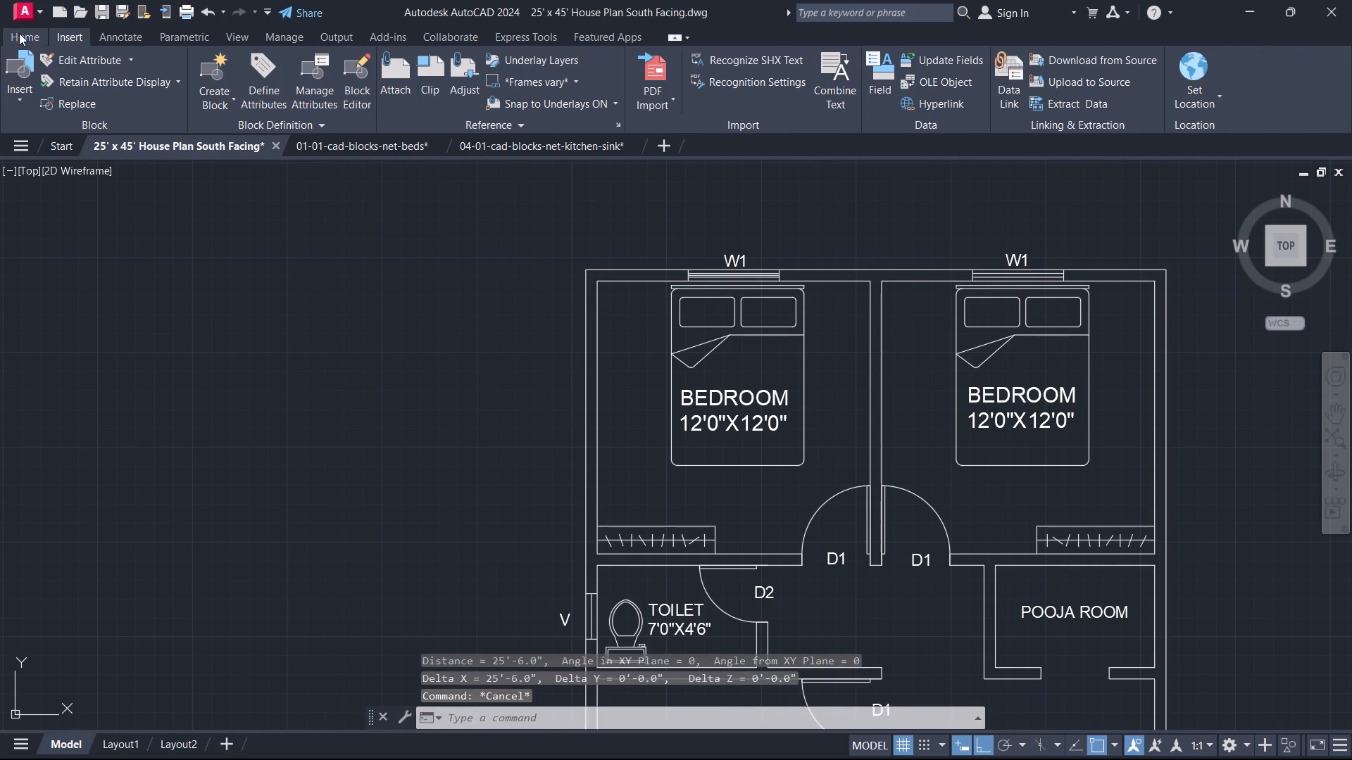
click(518, 57)
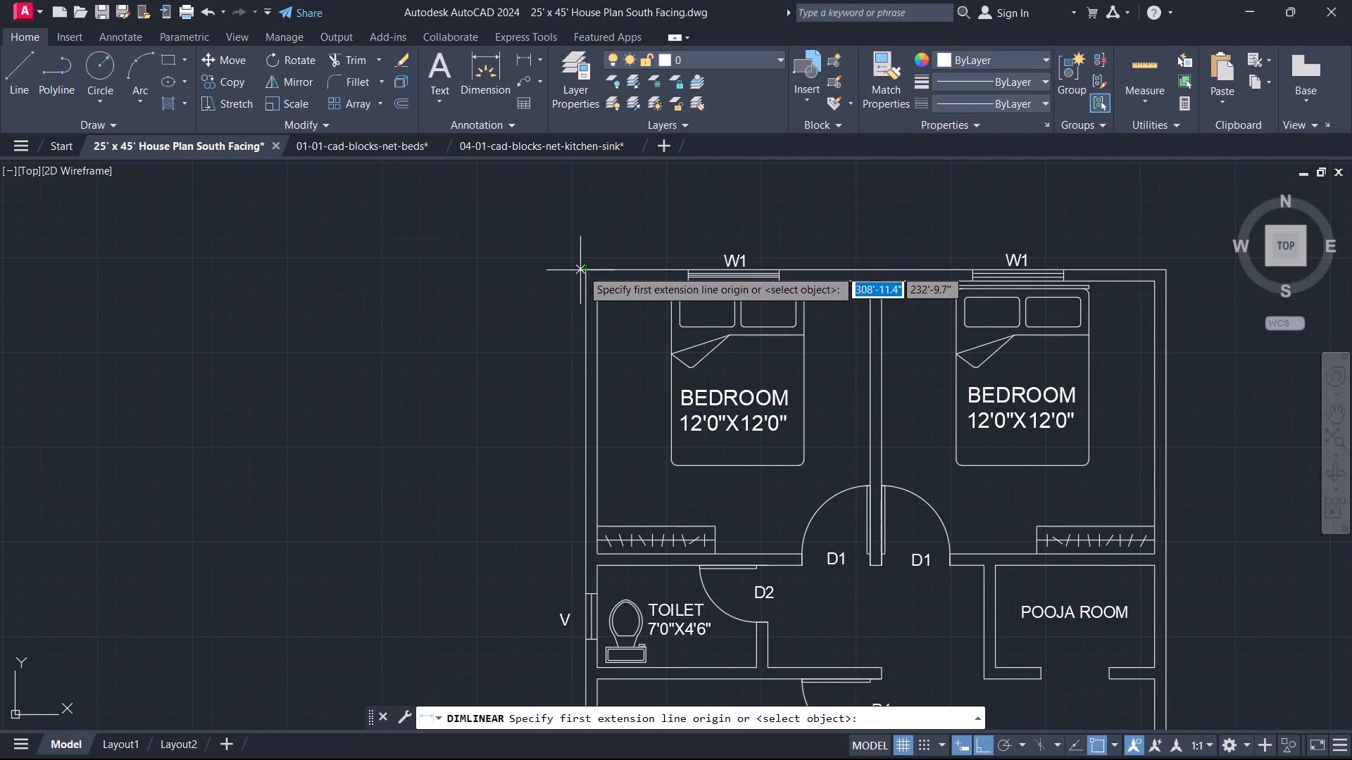
click(582, 269)
click(1168, 268)
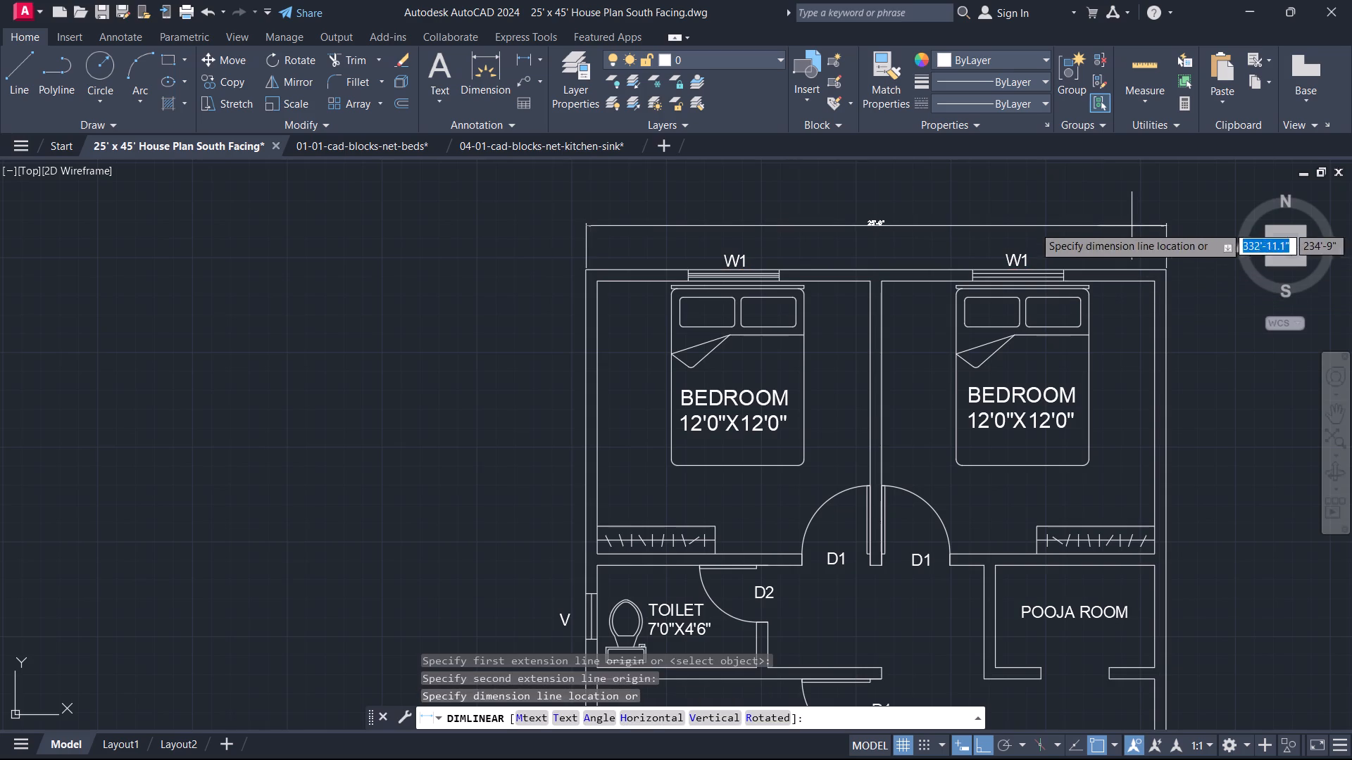
click(1131, 227)
key(Escape)
Set the ISO-25 dimension style's text height to 8" and make the style current.
scroll(883, 226, up, 1)
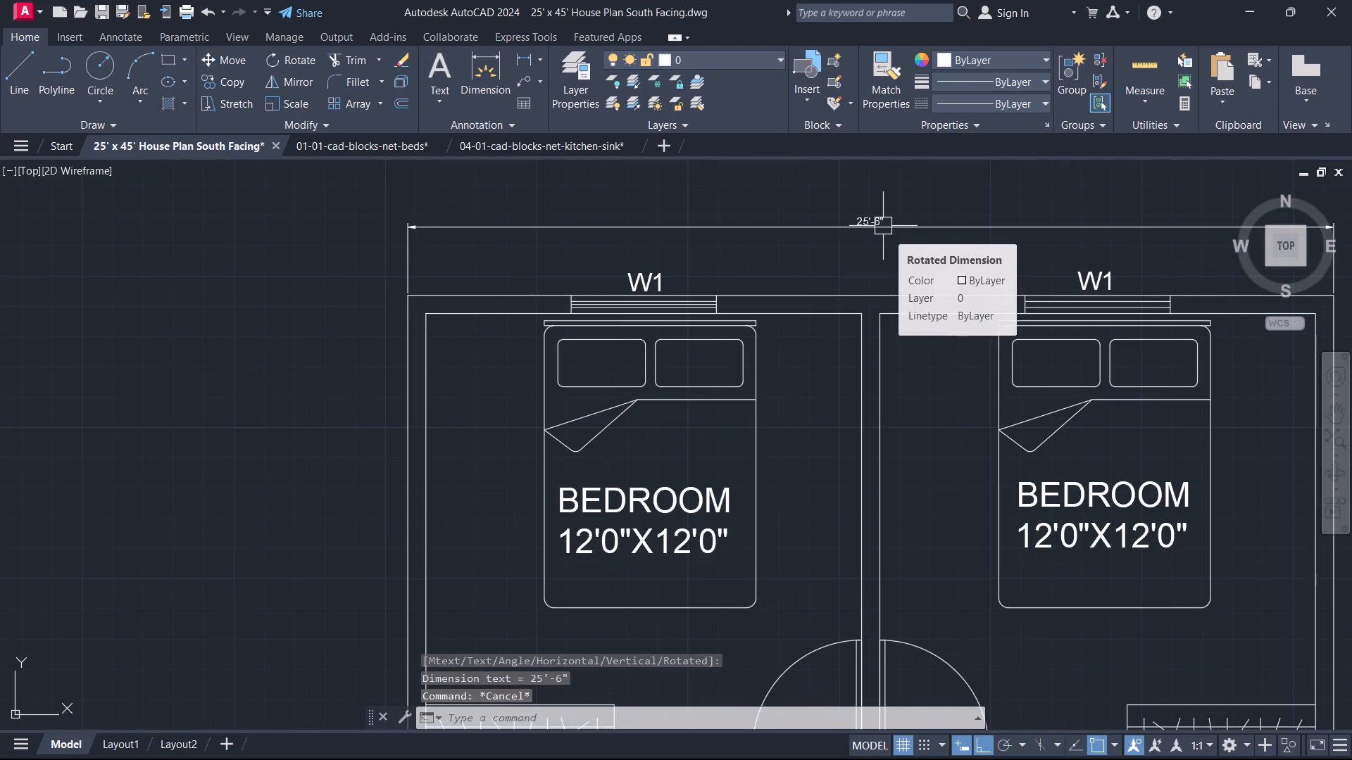
text(D)
key(space)
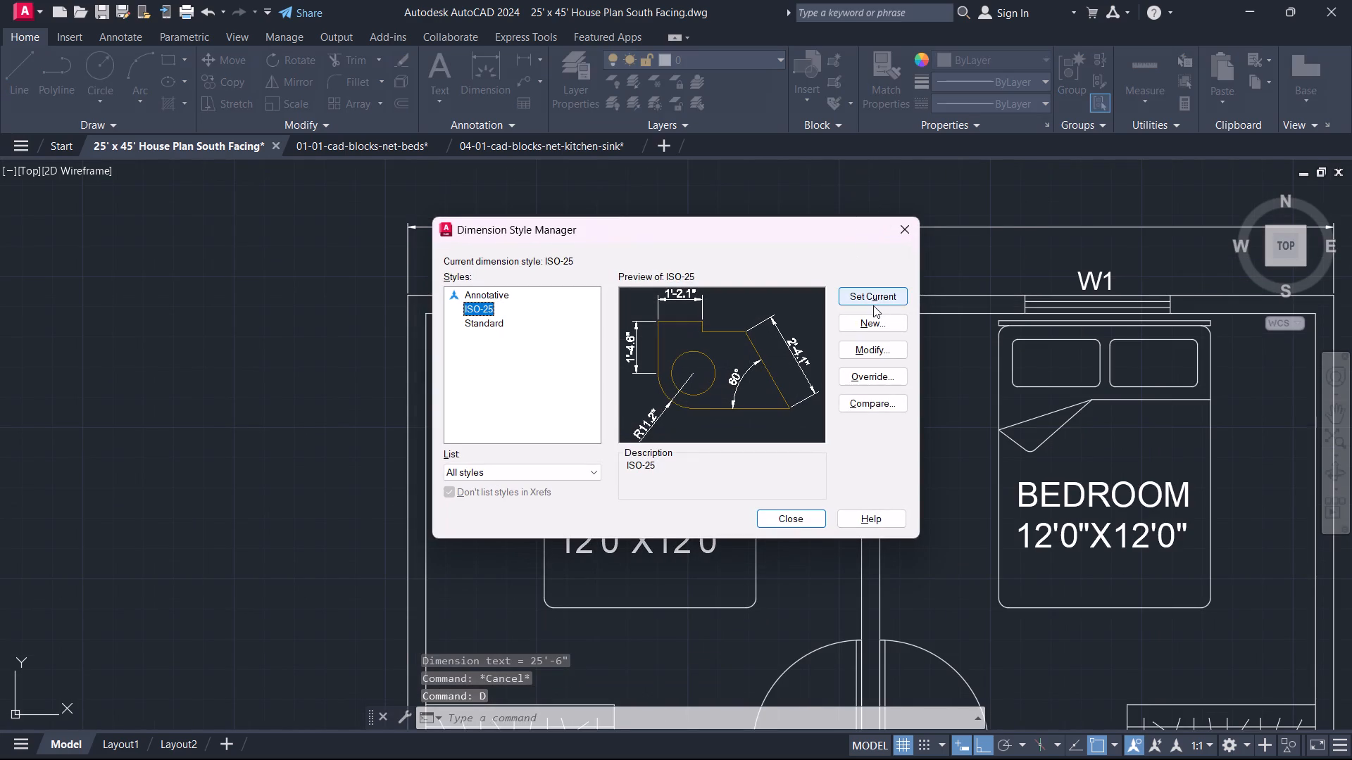
click(880, 343)
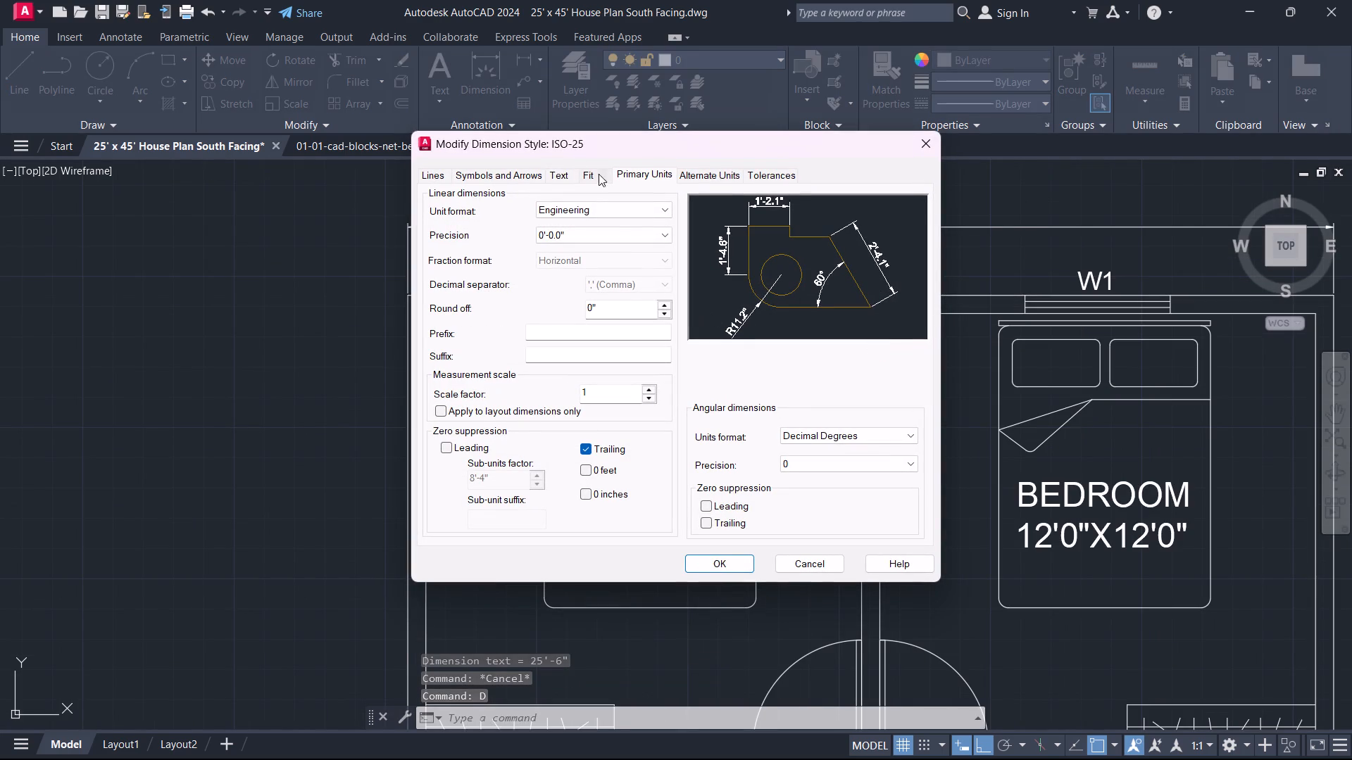
click(553, 177)
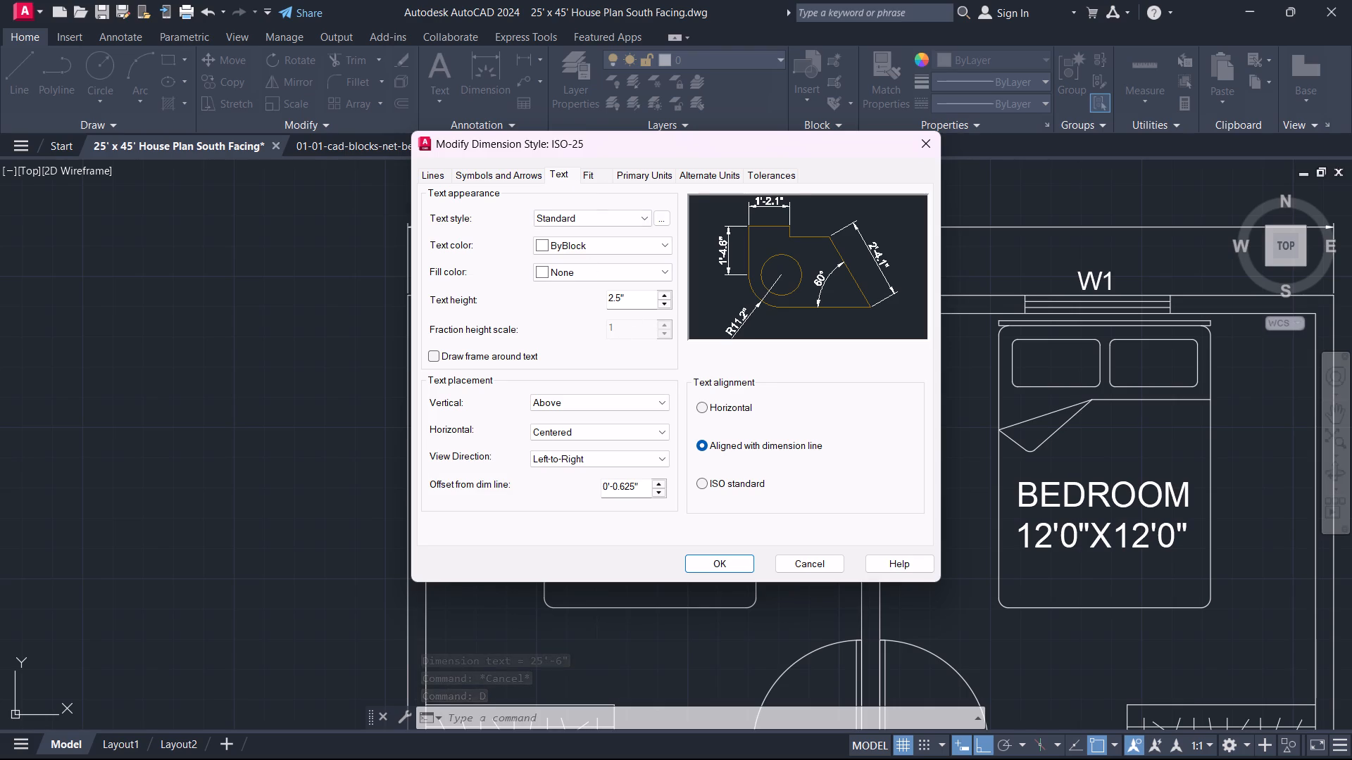
drag(632, 301, 519, 302)
key(1)
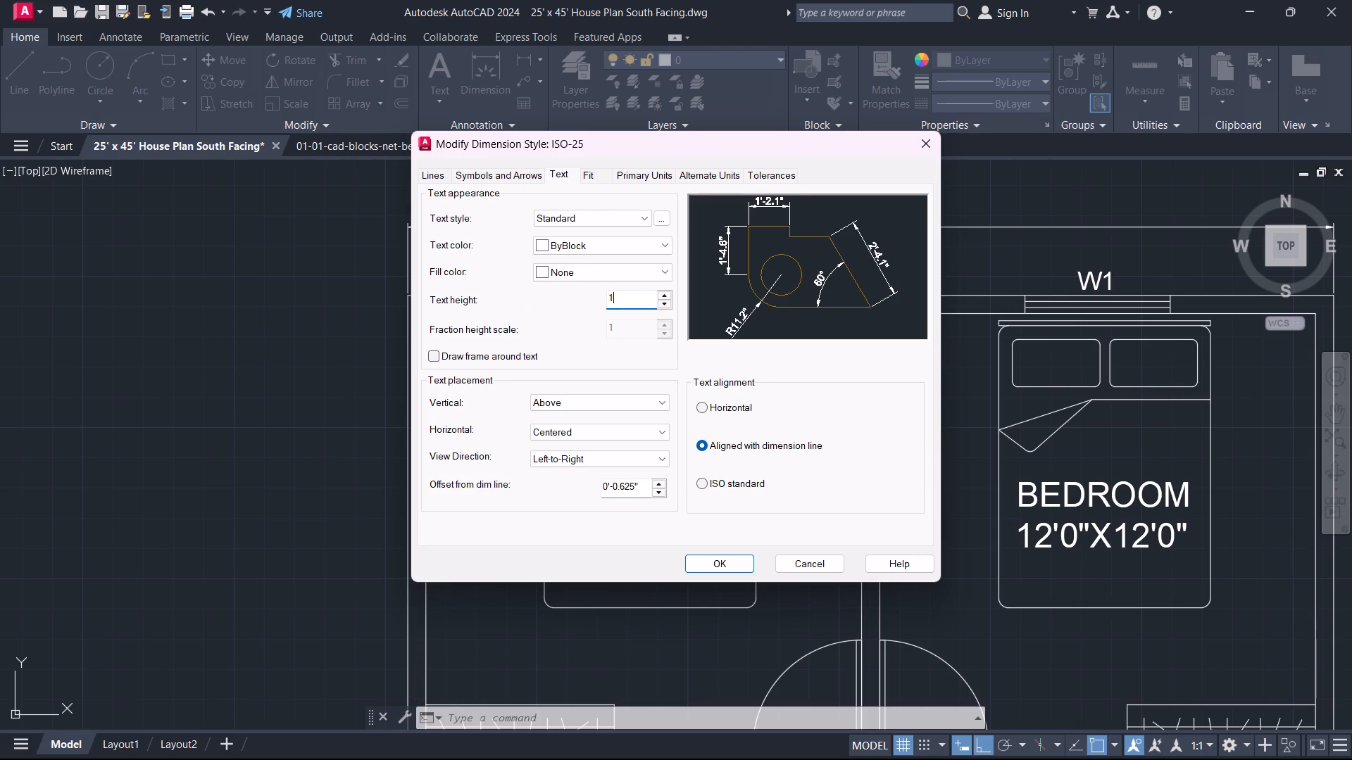
key(BackSpace)
key(8)
key(Return)
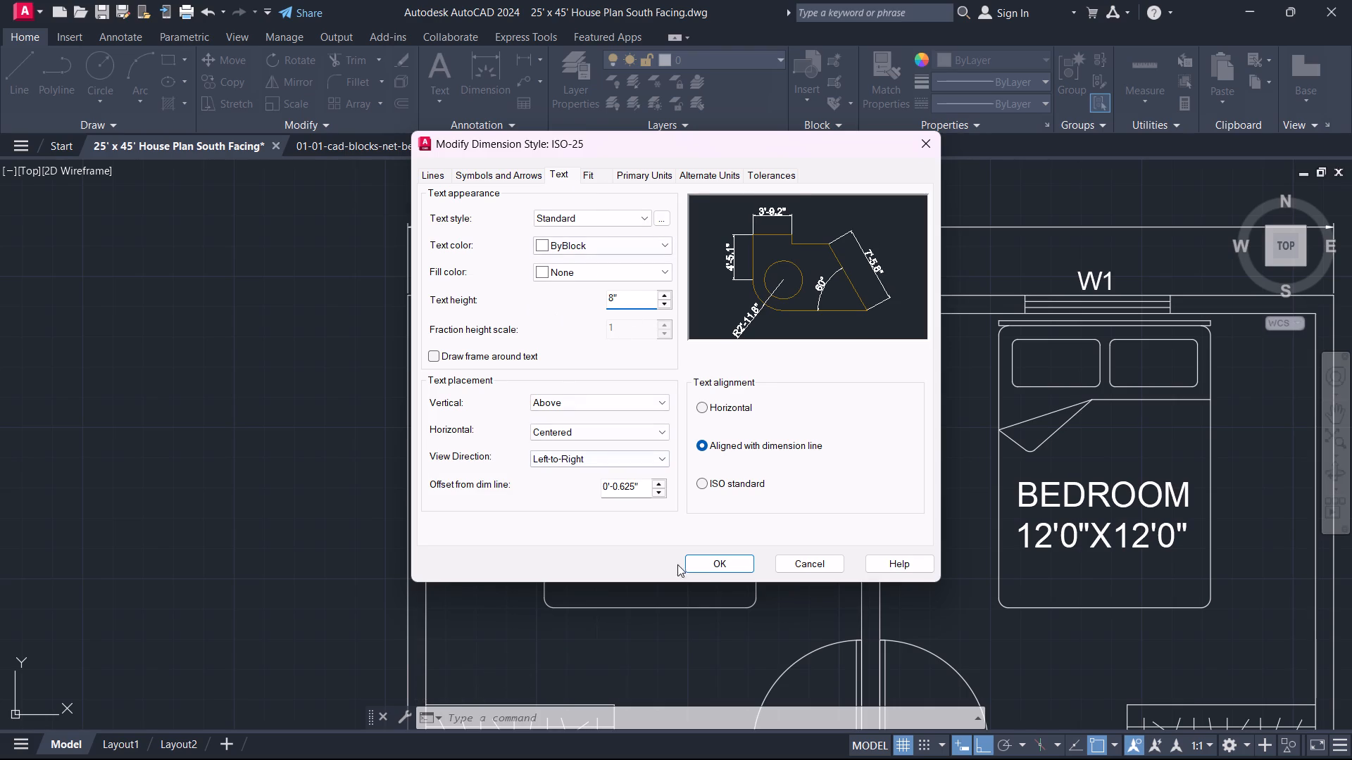
click(708, 566)
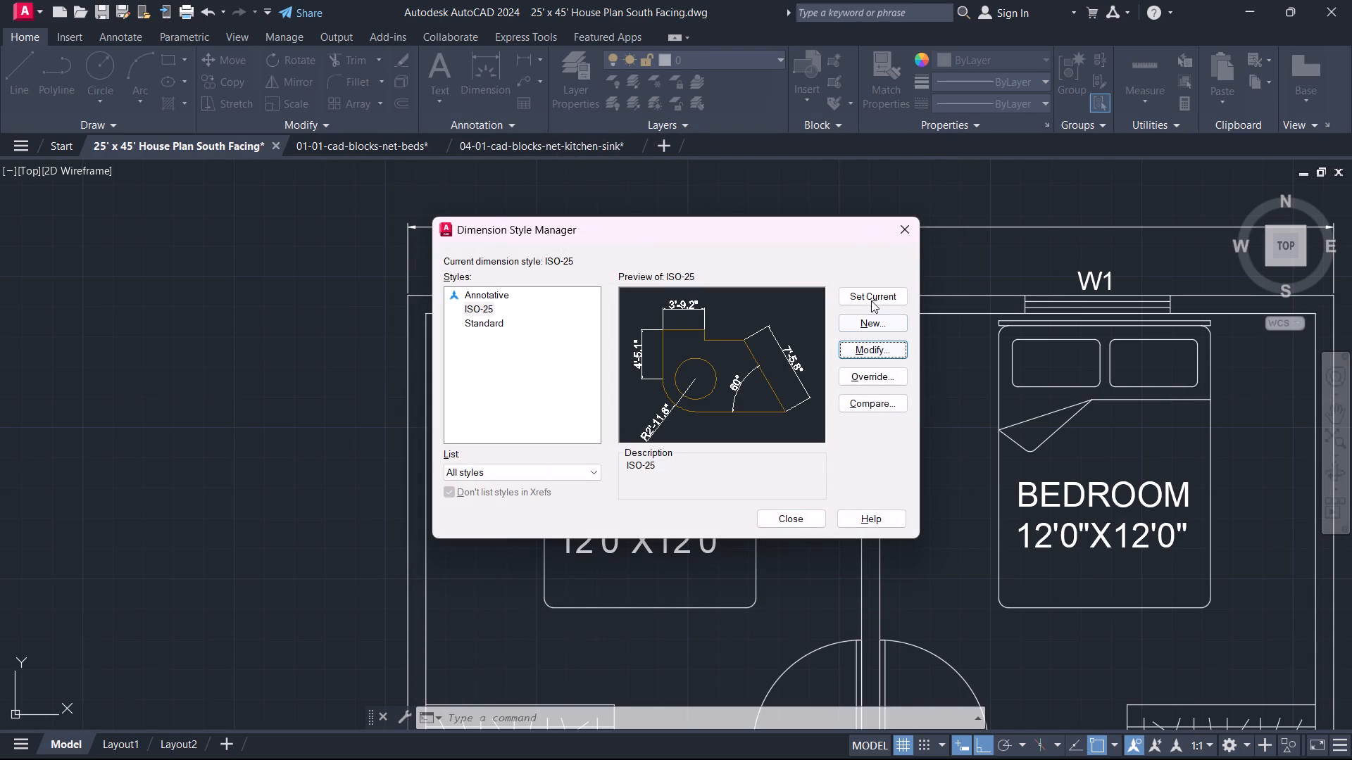
click(871, 299)
click(803, 519)
Override the text of the overall width dimension above the north wall with 25'.
middle_drag(927, 248, 946, 303)
scroll(939, 273, down, 2)
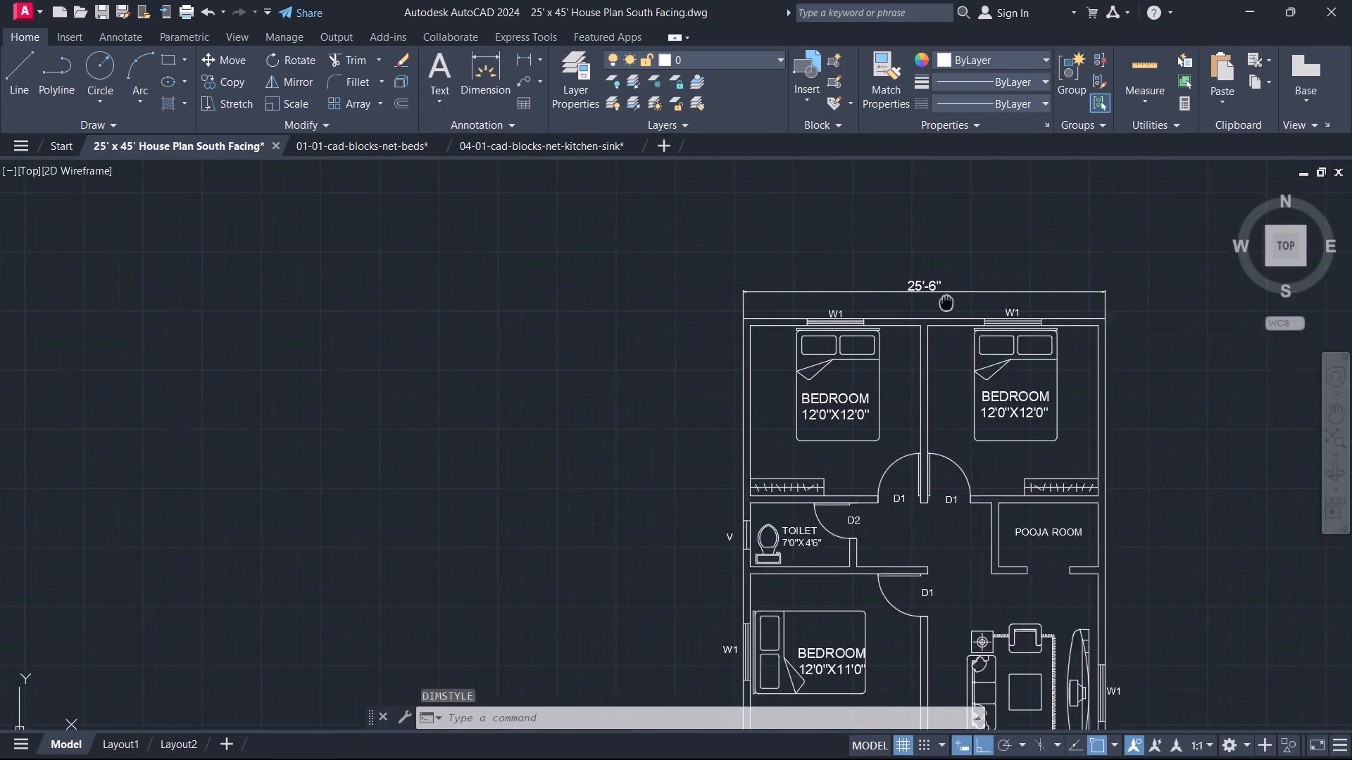
middle_drag(946, 303, 951, 367)
scroll(890, 370, up, 3)
double_click(1011, 315)
click(1025, 320)
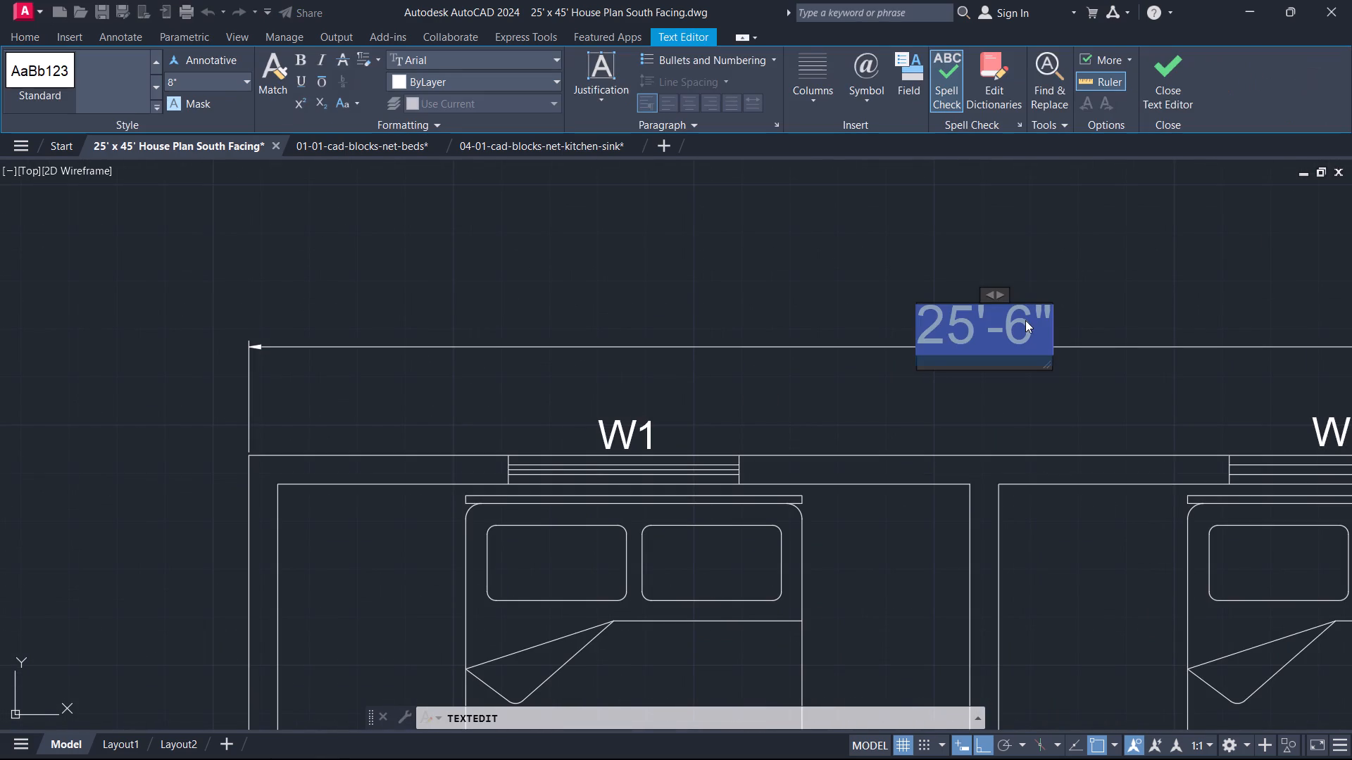
click(1027, 322)
click(1033, 329)
click(1031, 329)
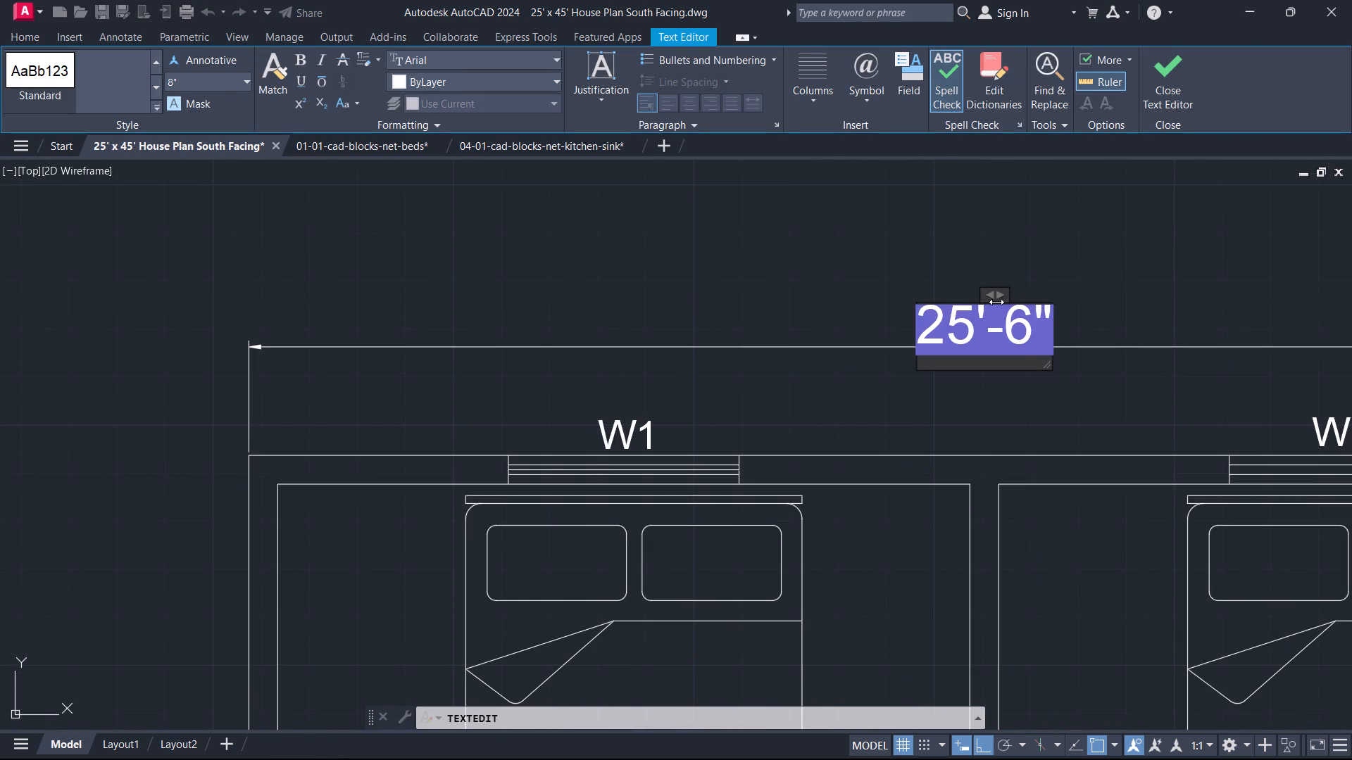
click(1001, 296)
click(1009, 329)
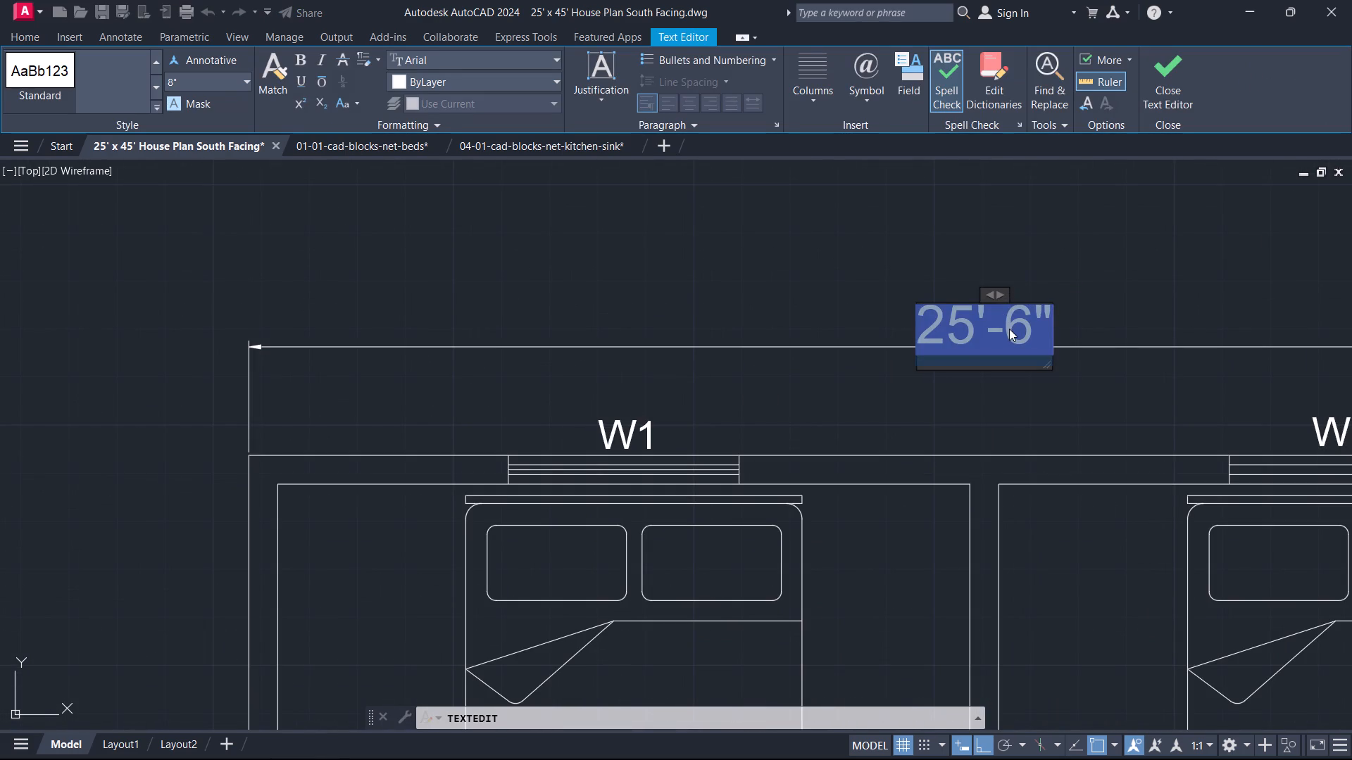
key(2)
key(5)
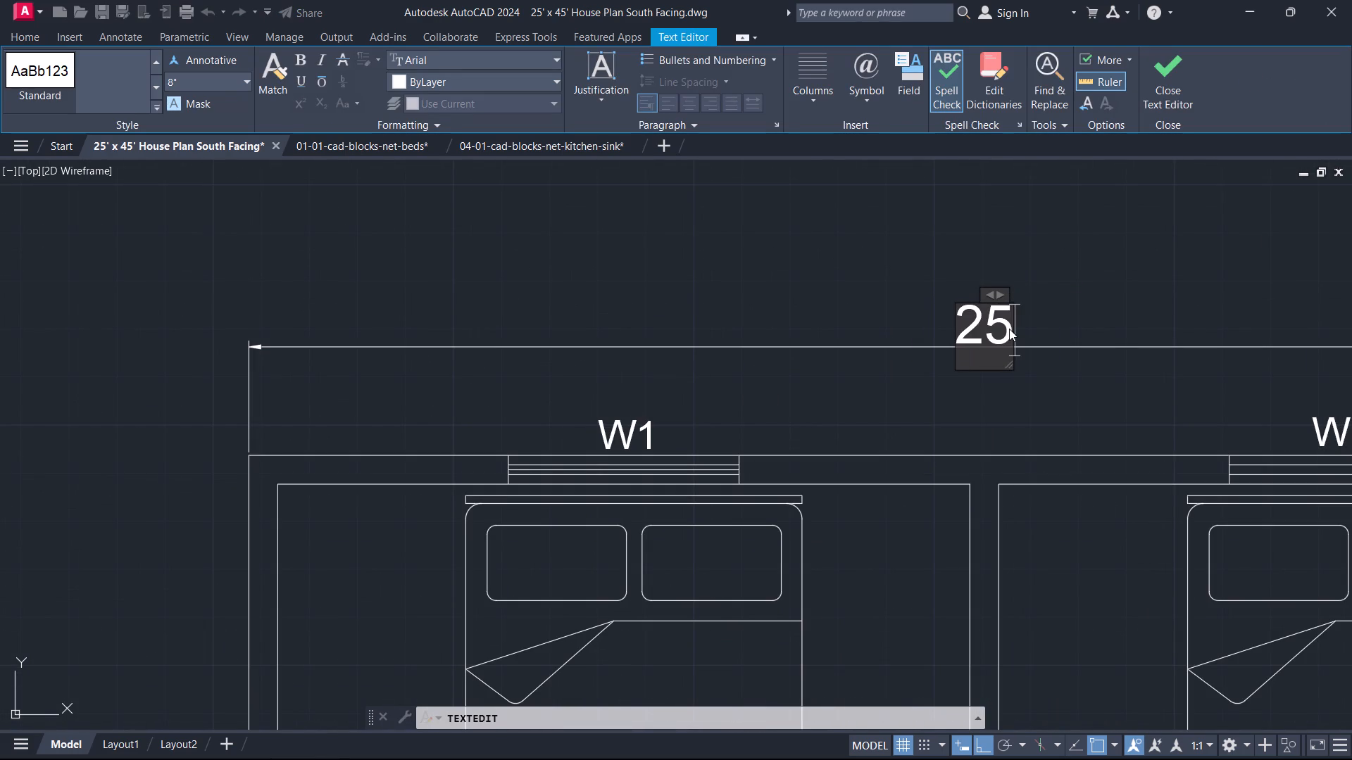
text('0)
key(shift+quotedbl)
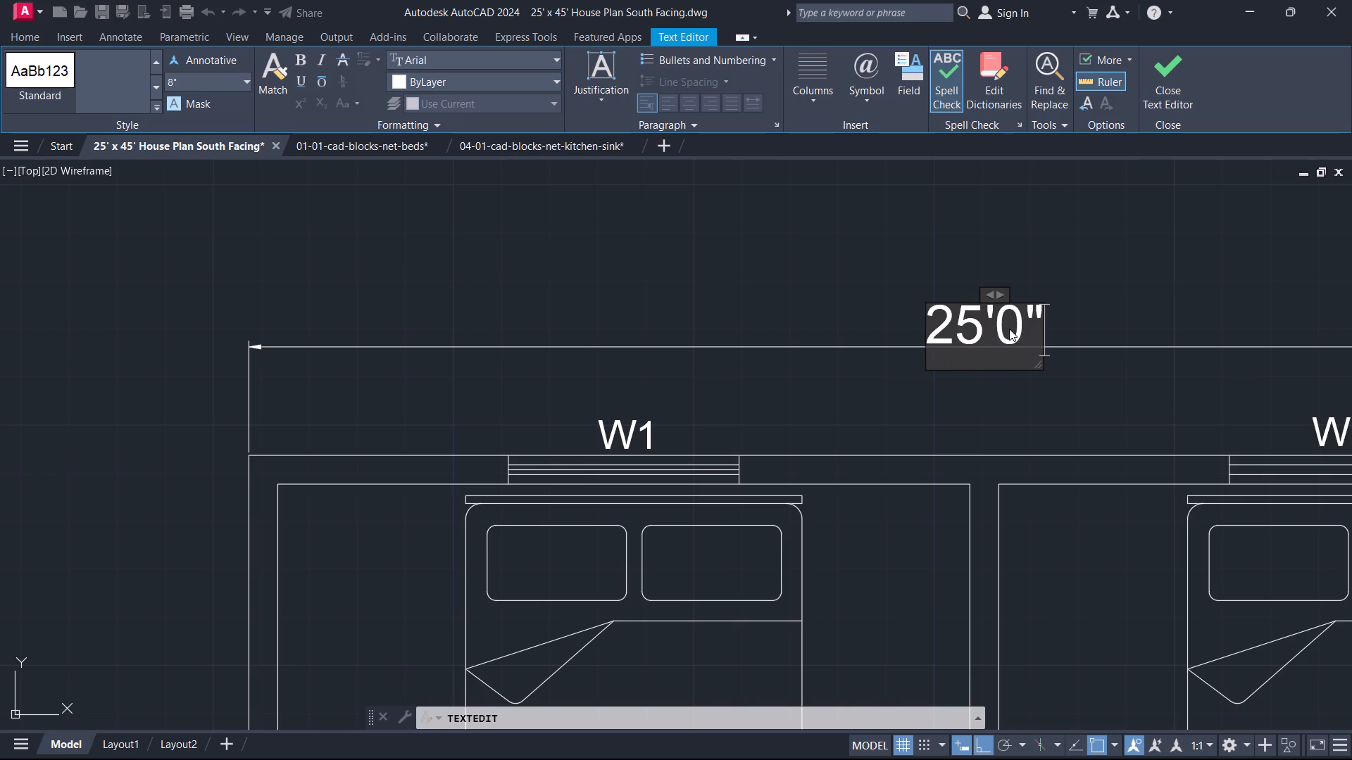
key(BackSpace)
key(BackSpace)
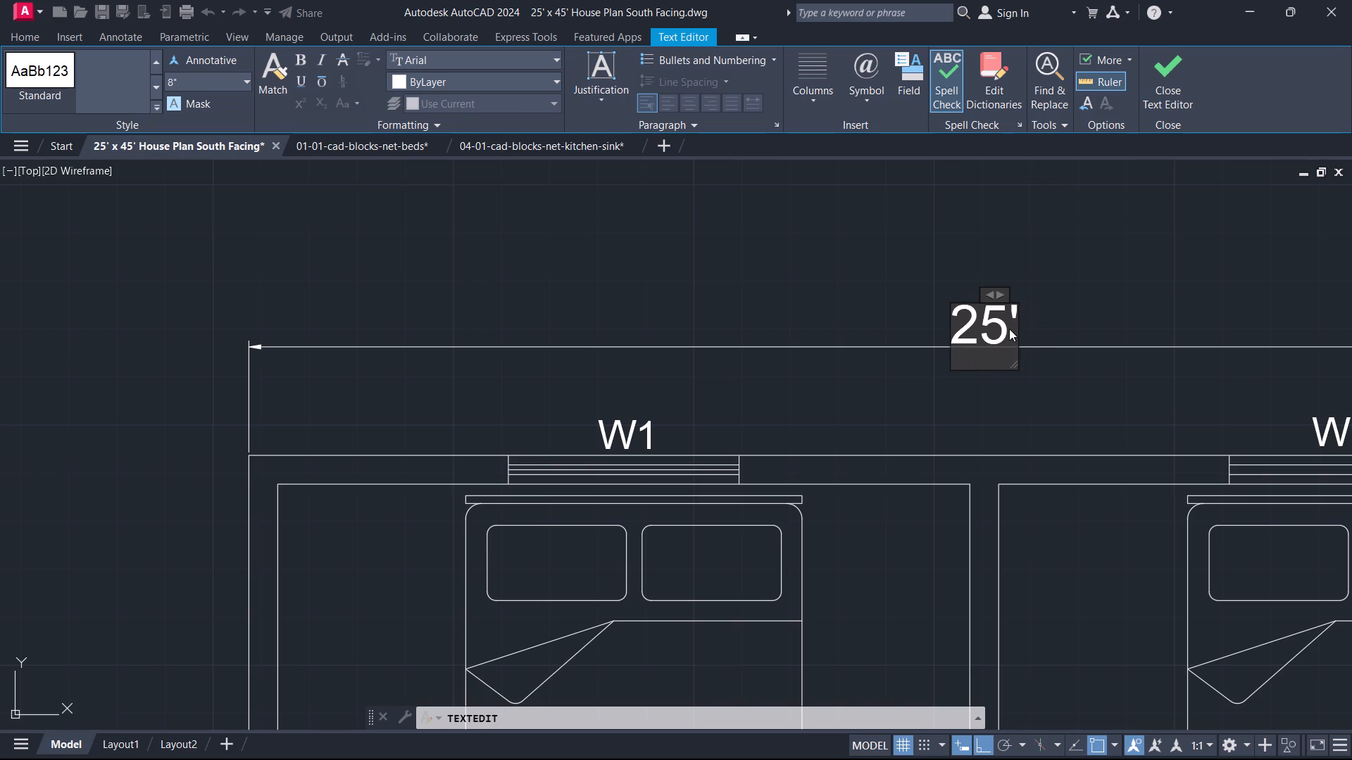
click(1161, 82)
scroll(1002, 374, down, 3)
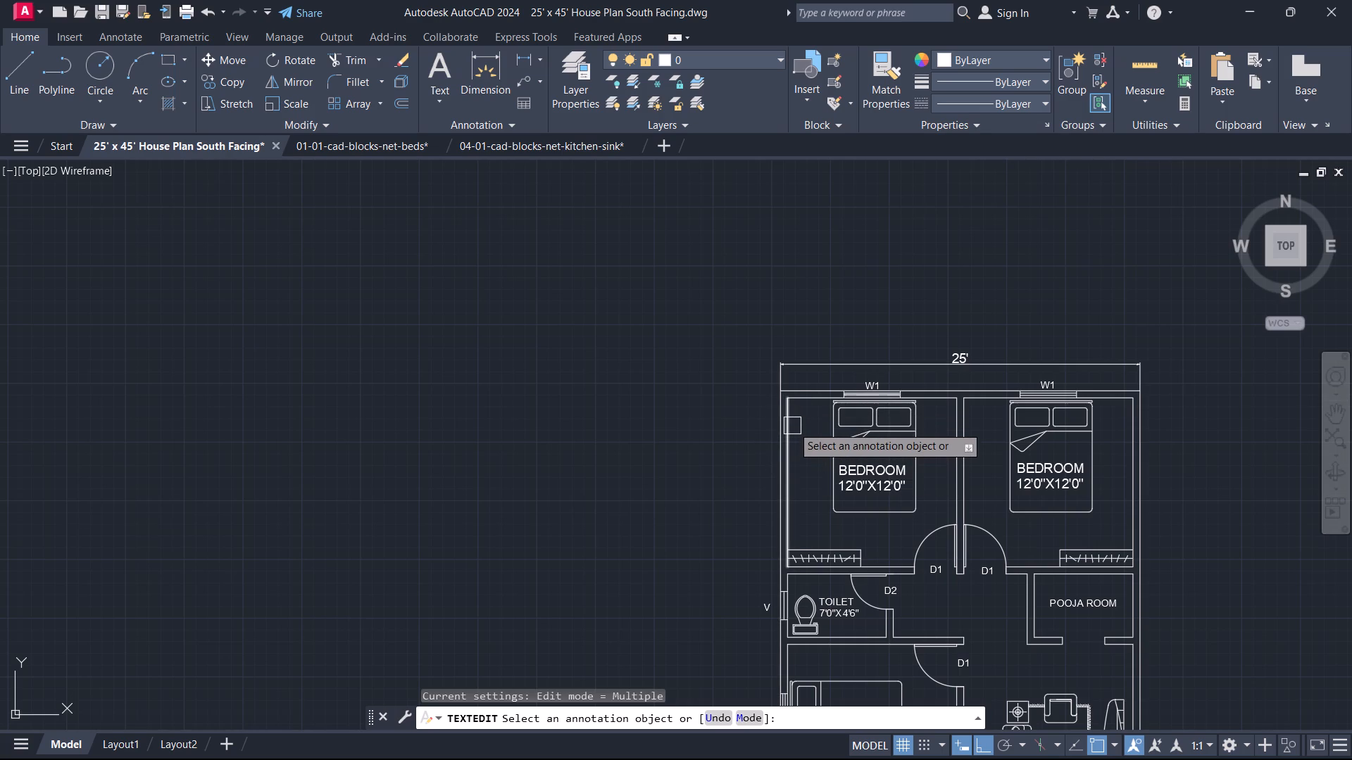
key(Escape)
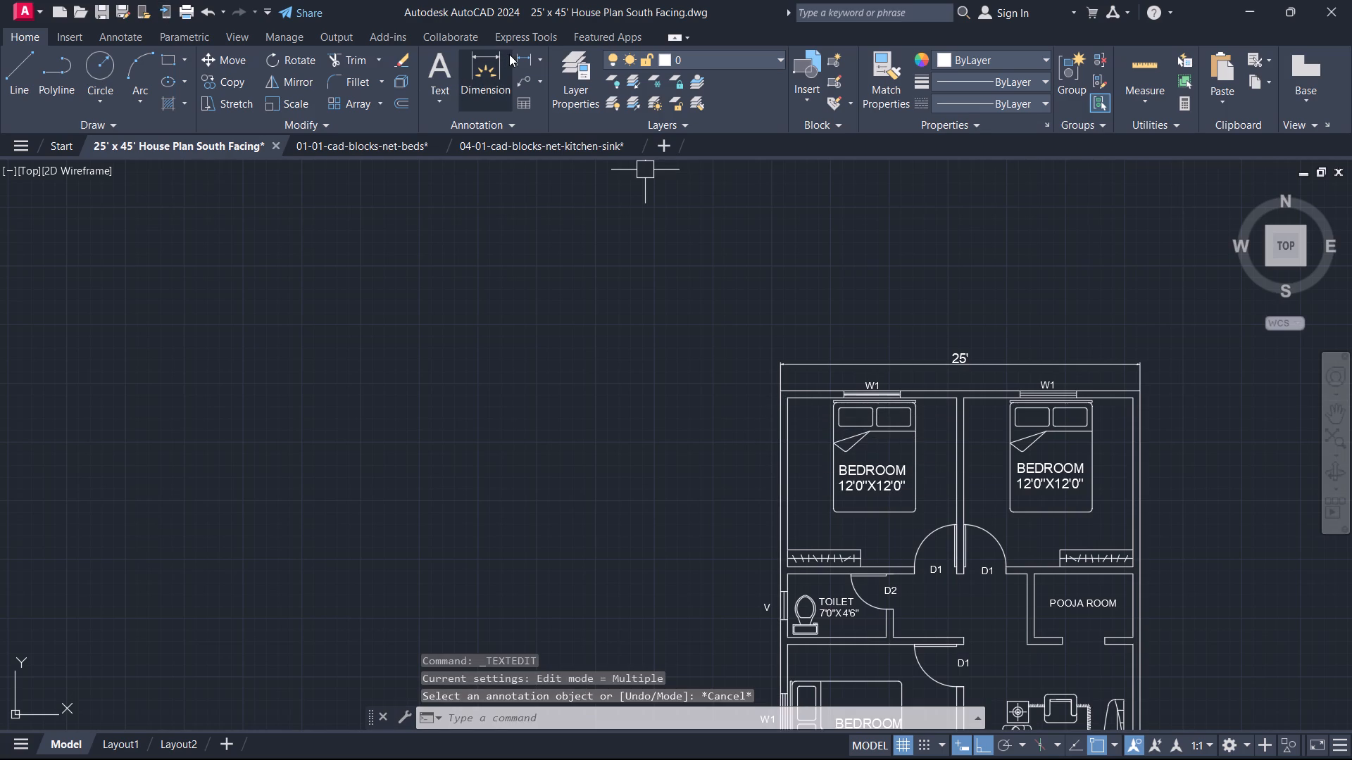
Add a vertical linear dimension for the overall outer depth, from the northwest to the southwest corner, placed west of the W1 tags.
drag(516, 58, 521, 65)
click(775, 390)
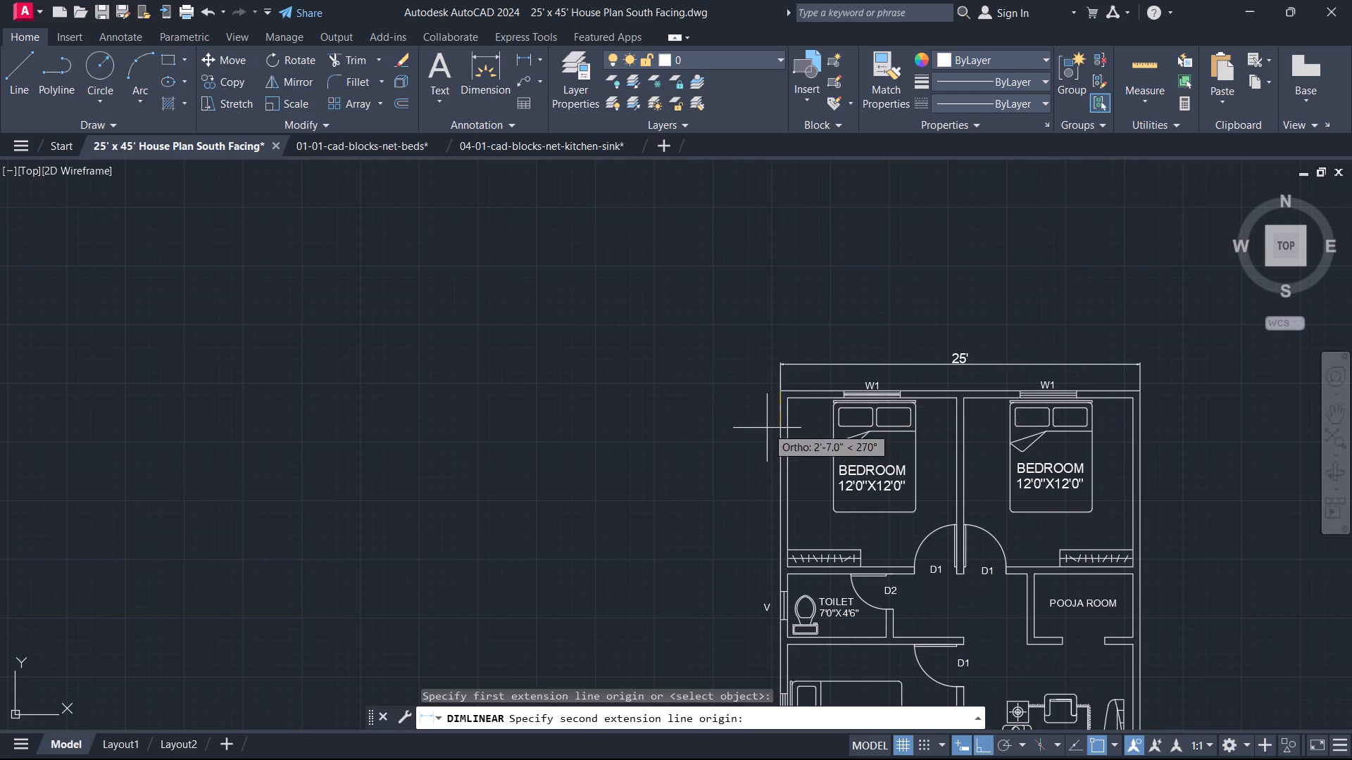
middle_drag(765, 436, 812, 117)
middle_drag(825, 507, 866, 202)
scroll(870, 412, up, 2)
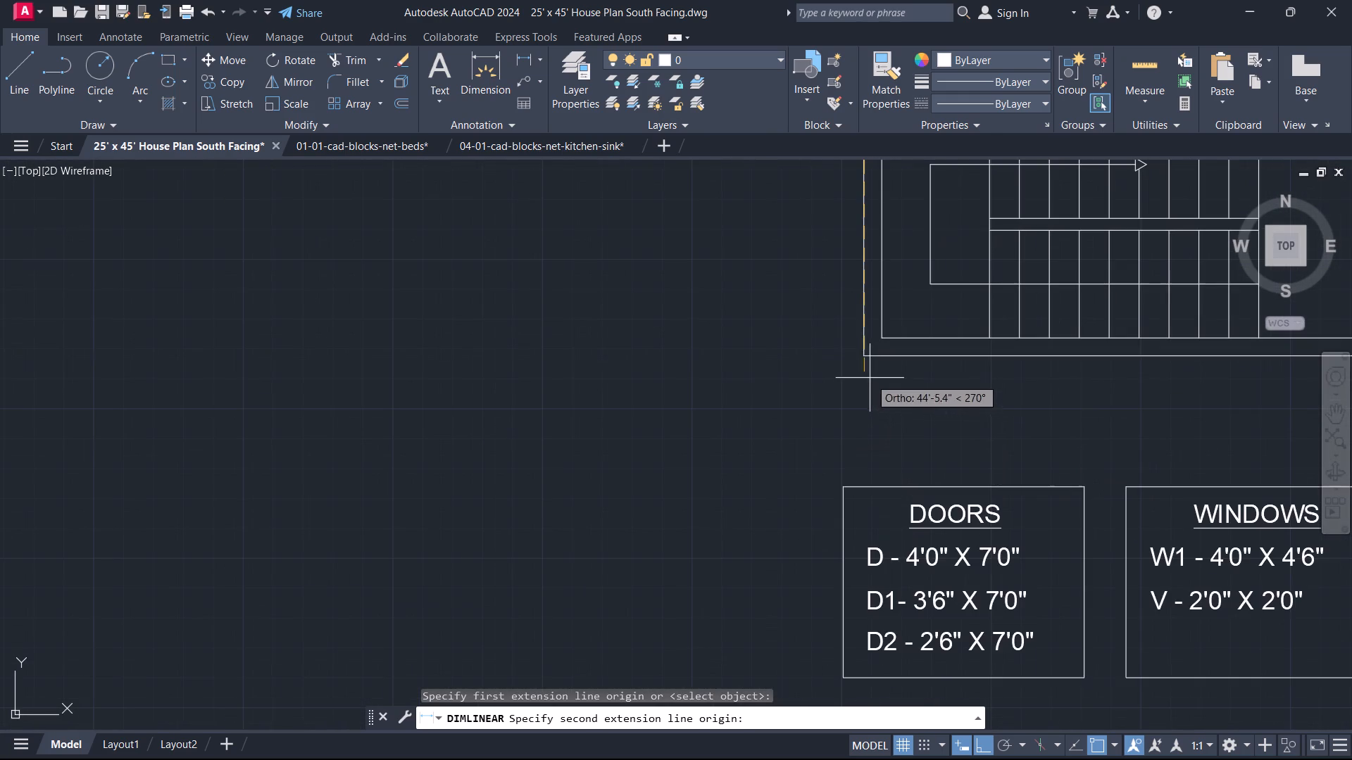
click(860, 355)
middle_drag(796, 354, 803, 476)
scroll(803, 471, down, 2)
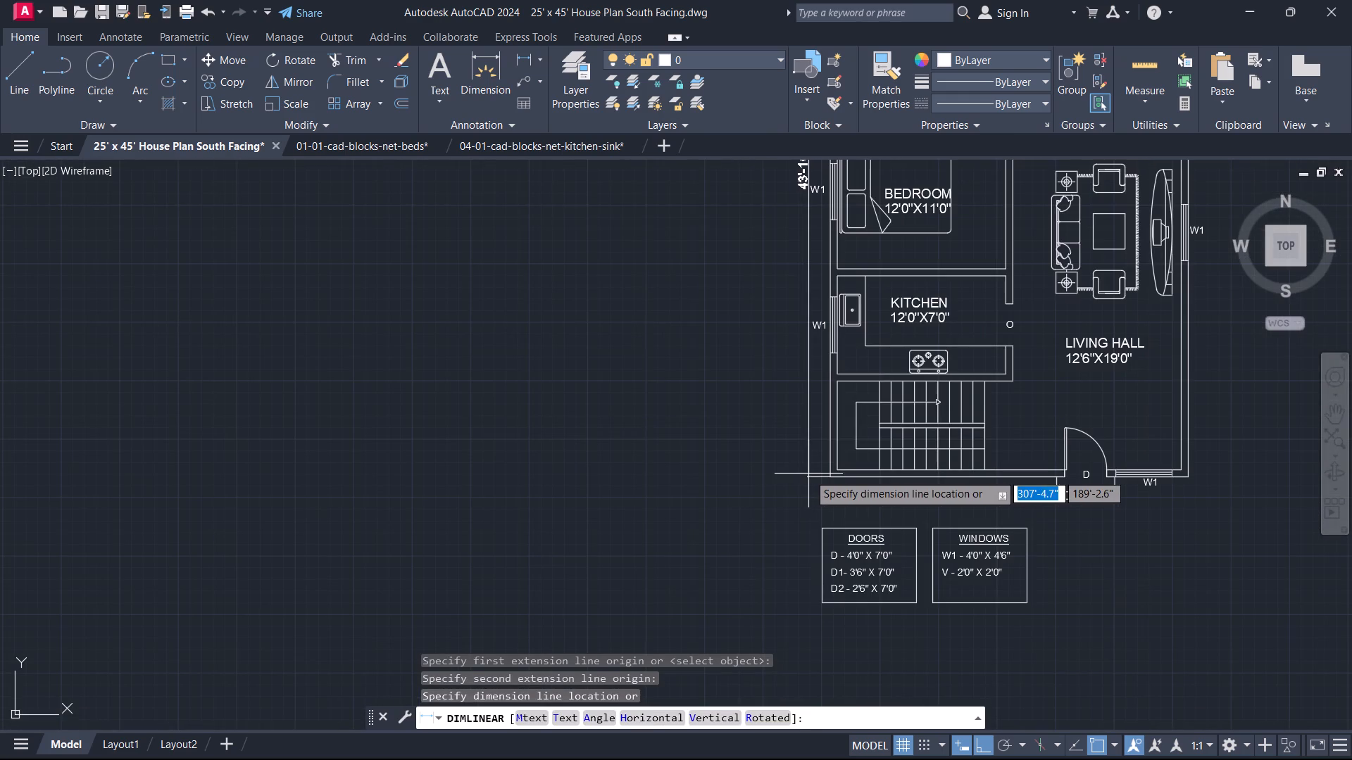
click(802, 471)
key(Escape)
Override the text of the overall depth dimension along the west wall with 42'.
middle_drag(789, 253, 739, 513)
double_click(738, 441)
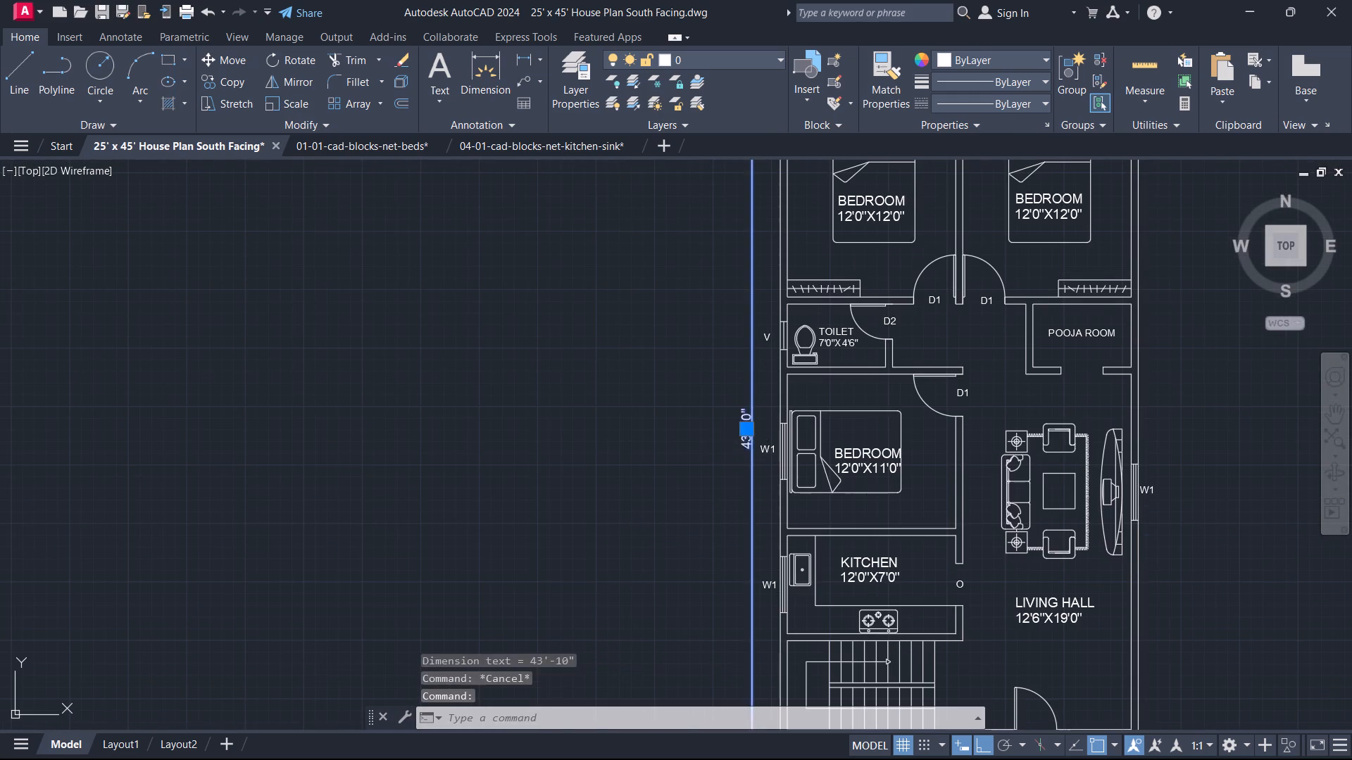
scroll(742, 440, up, 1)
text(42')
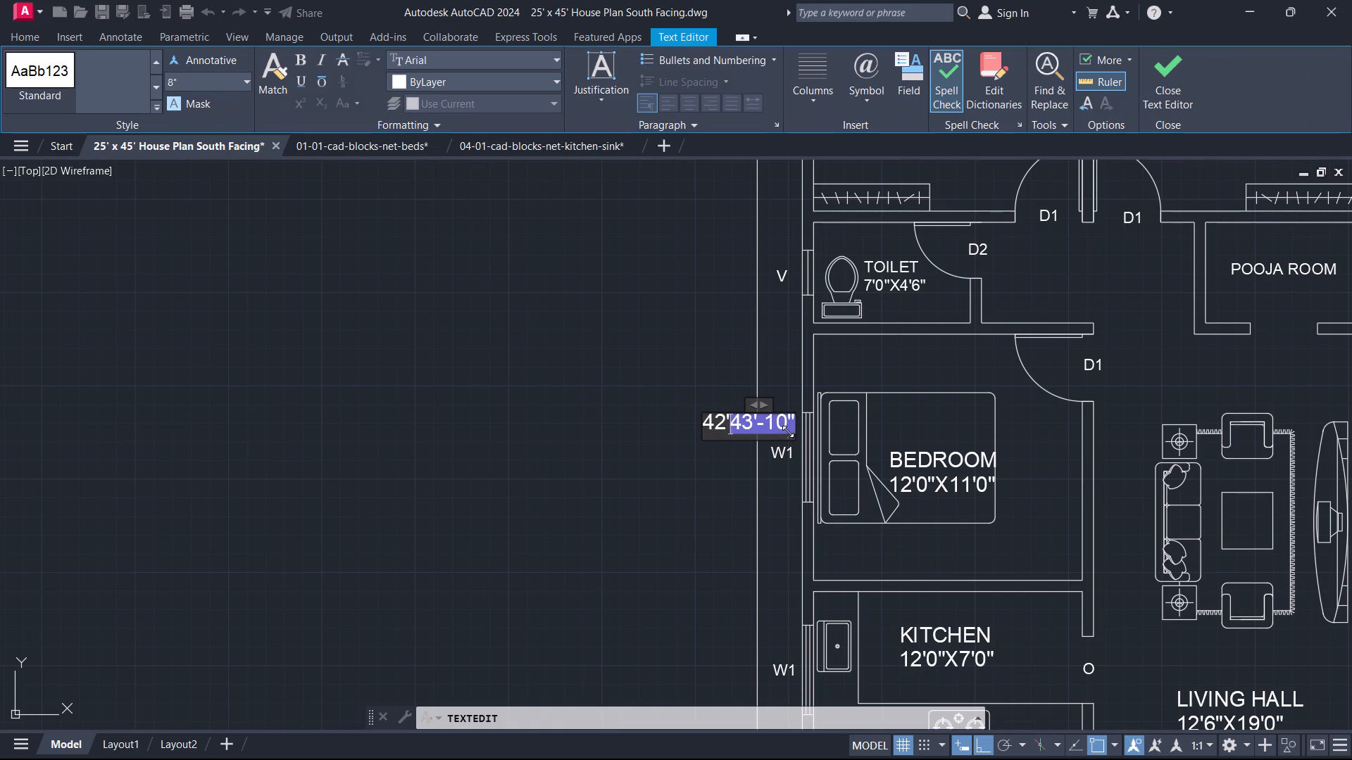
key(Right)
key(BackSpace)
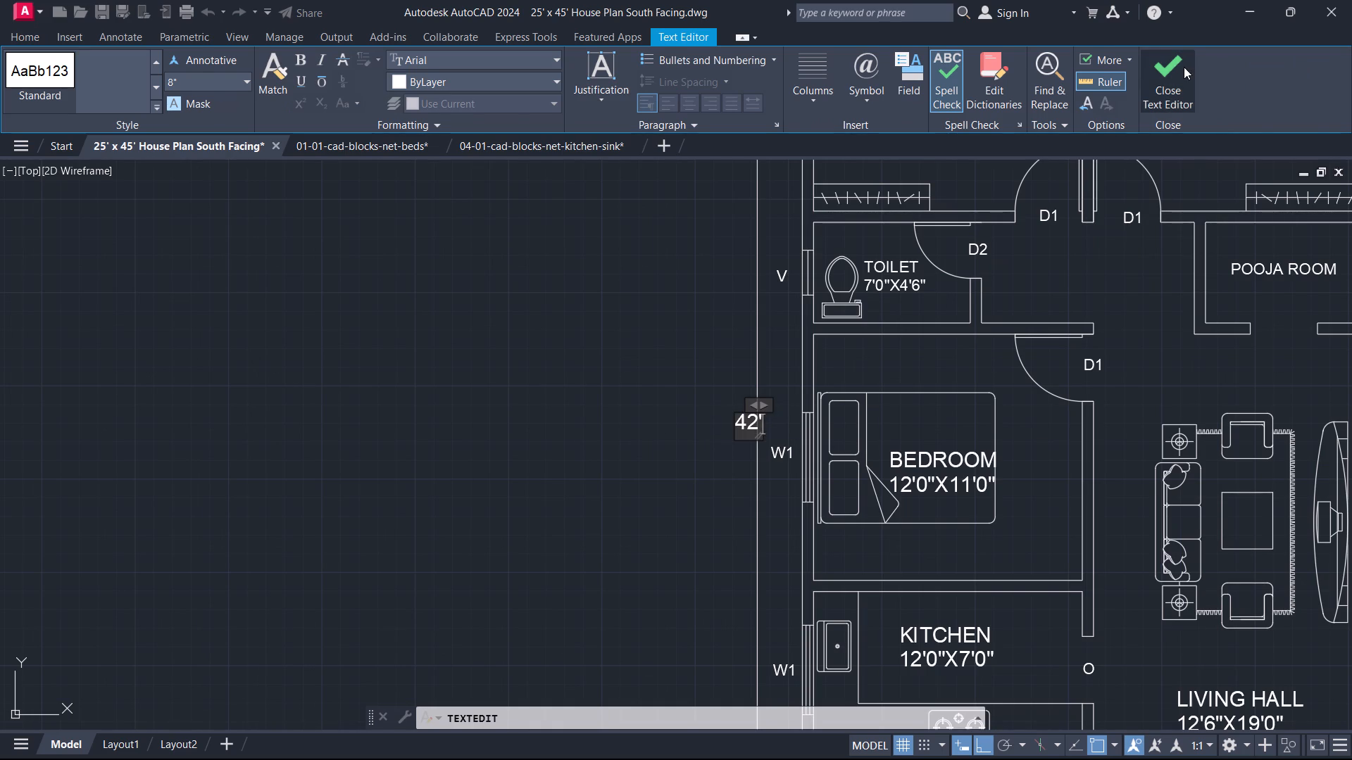
click(1184, 67)
scroll(1015, 293, down, 3)
middle_drag(908, 315, 883, 461)
scroll(949, 255, up, 3)
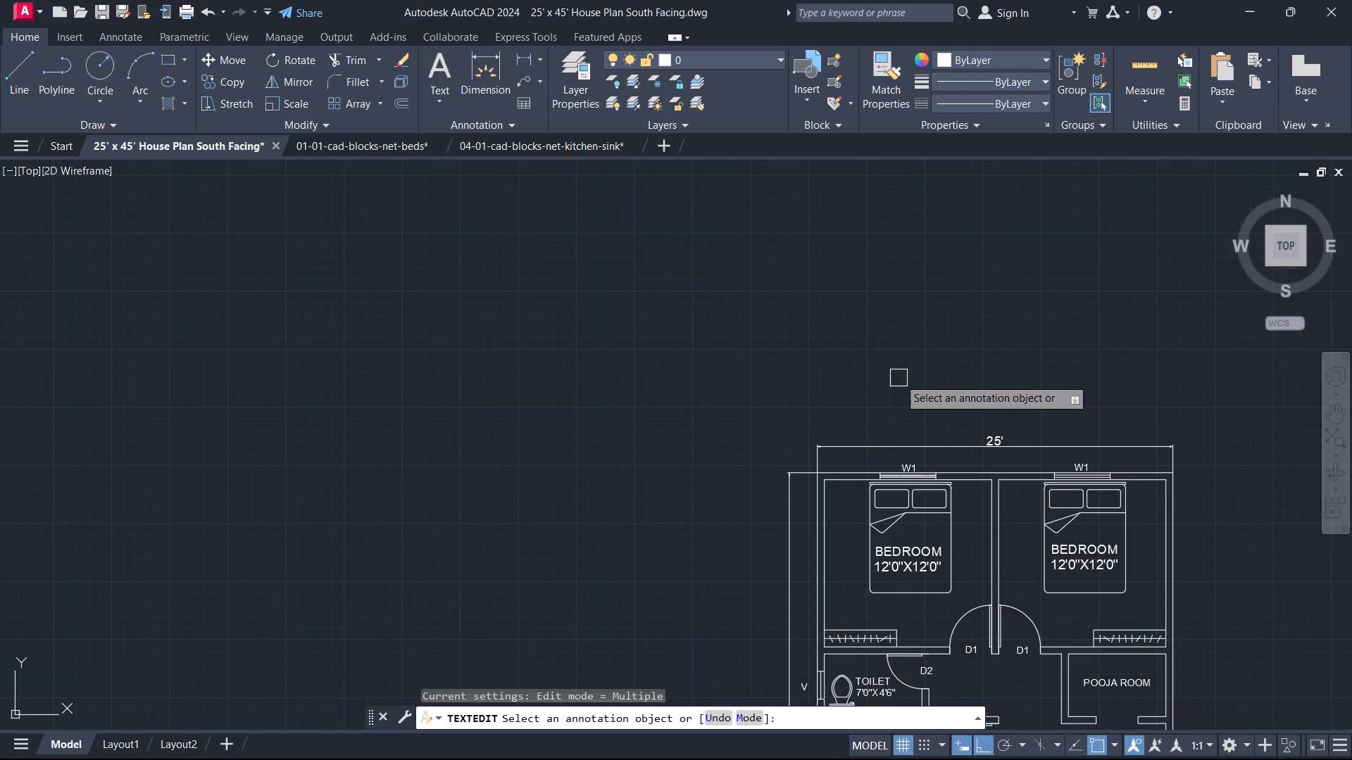
key(Escape)
Copy the northwest bedroom's label straight up into the empty space above the overall width dimension.
click(920, 652)
text(CO)
key(space)
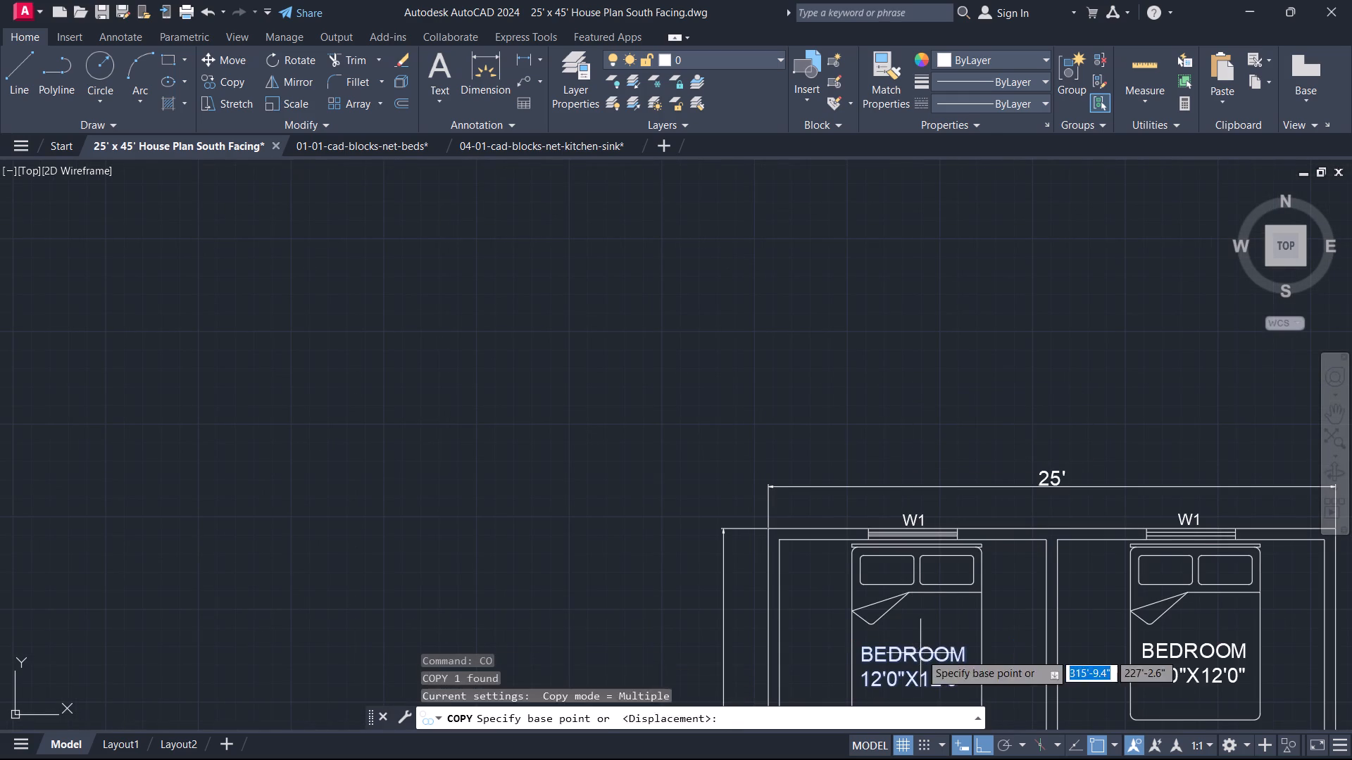
click(920, 653)
click(991, 372)
key(Escape)
Widen the copied label's text box and replace its content with the underlined title 25' X 42X HOUSE PLAN.
double_click(940, 372)
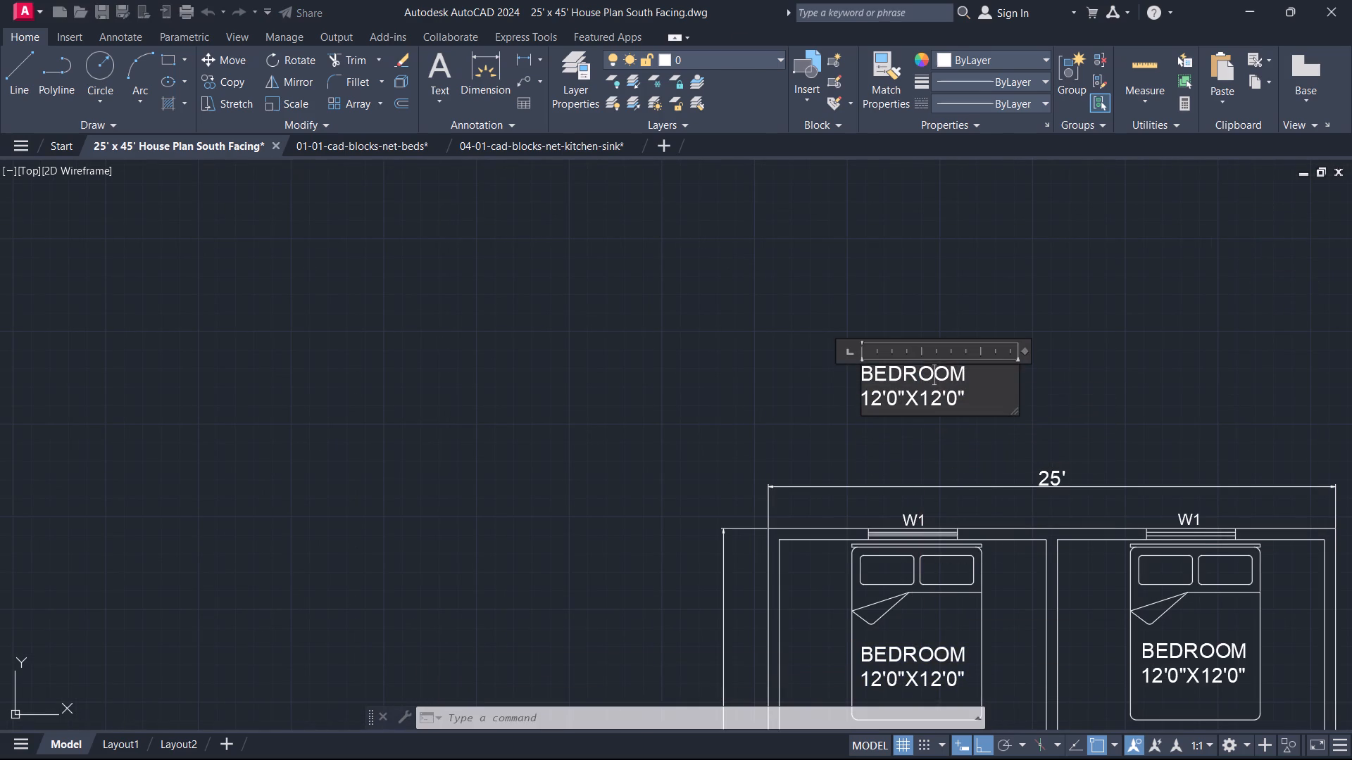
drag(1025, 353, 1350, 376)
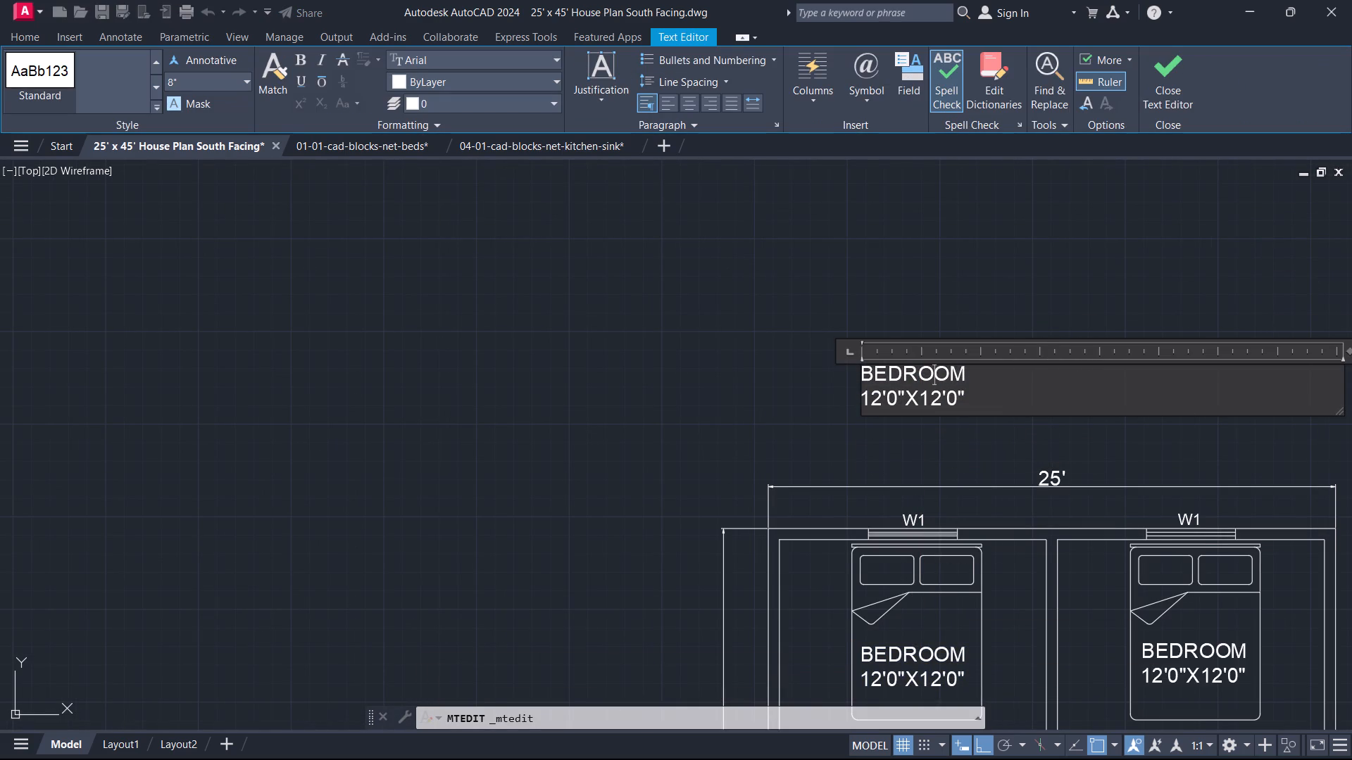
key(ctrl+a)
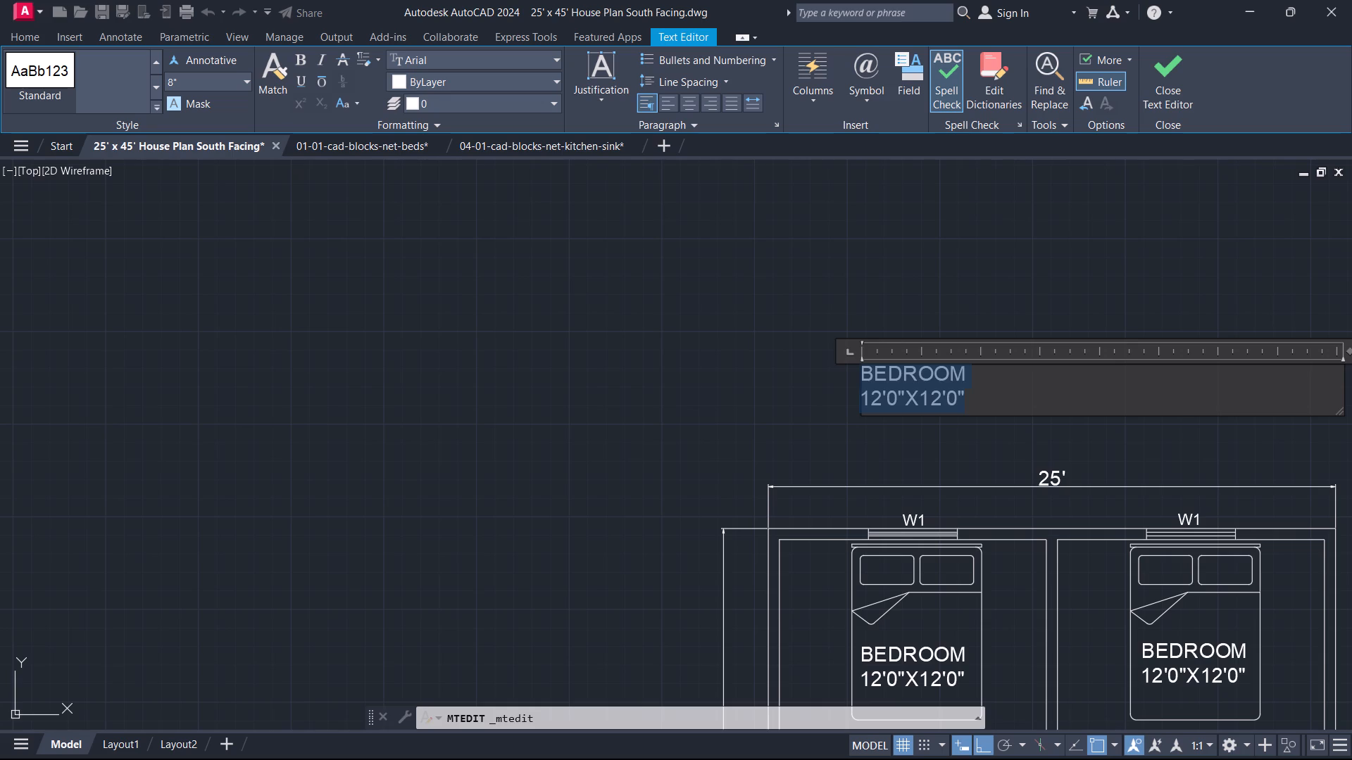
text(25')
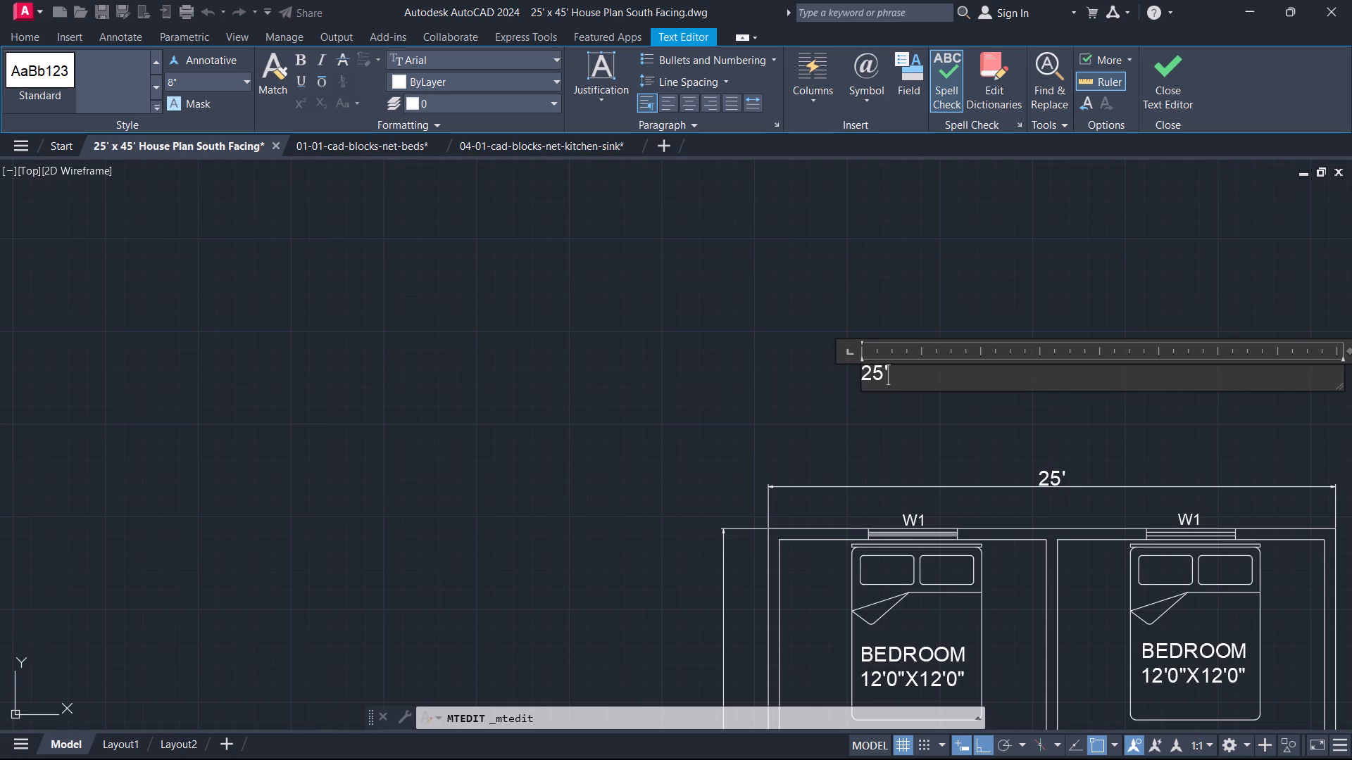
key(space)
text(X)
key(space)
text(42X)
key(space)
text(HOUSE PLAN)
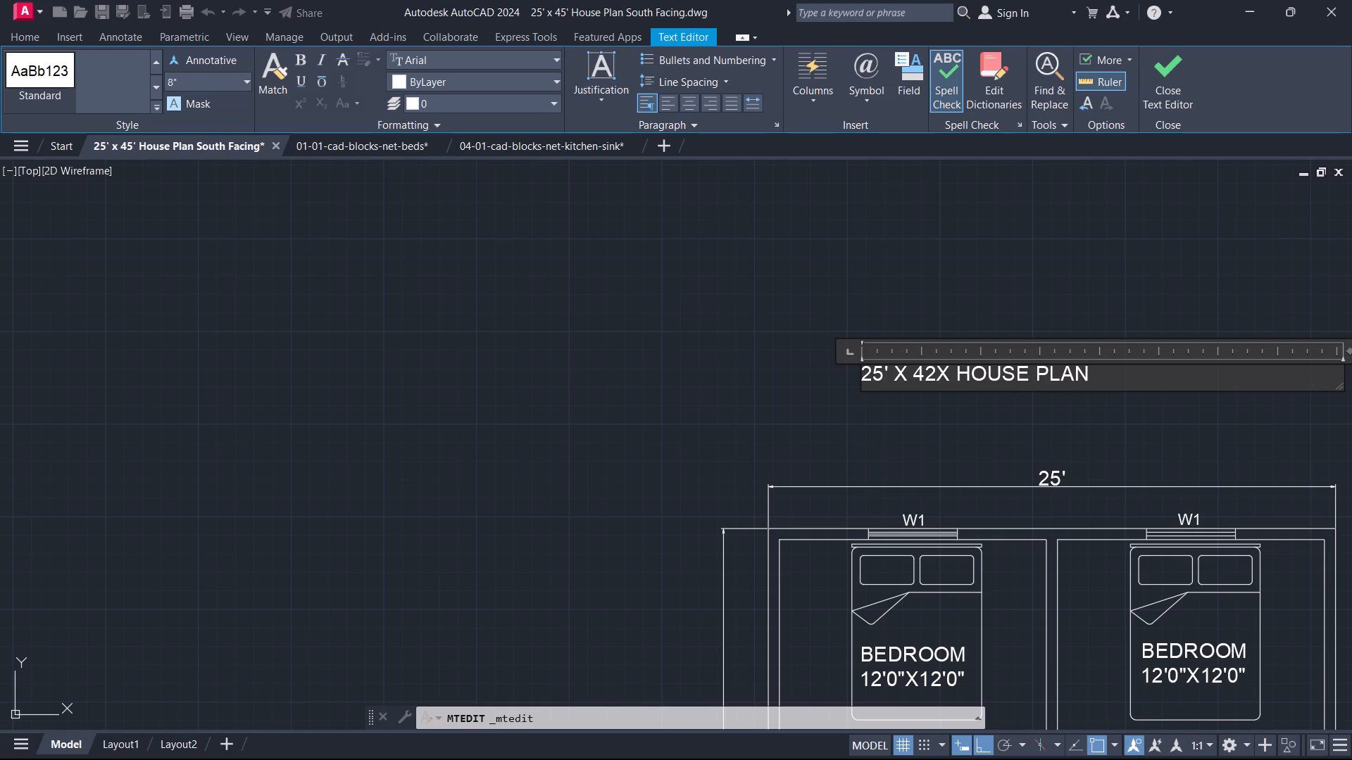
key(ctrl+a)
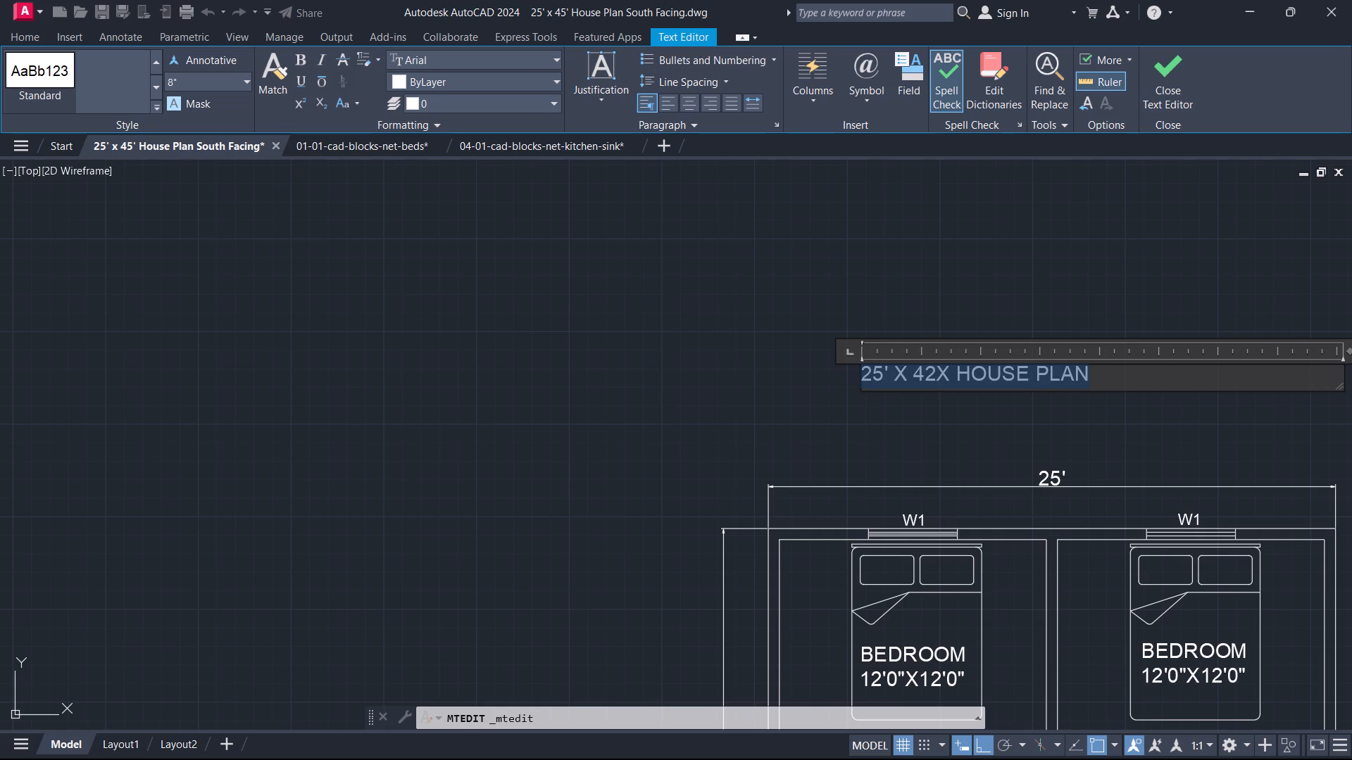
key(ctrl+u)
click(1142, 69)
Move the house plan title east and down so it sits closer above the 25' width dimension.
click(1049, 400)
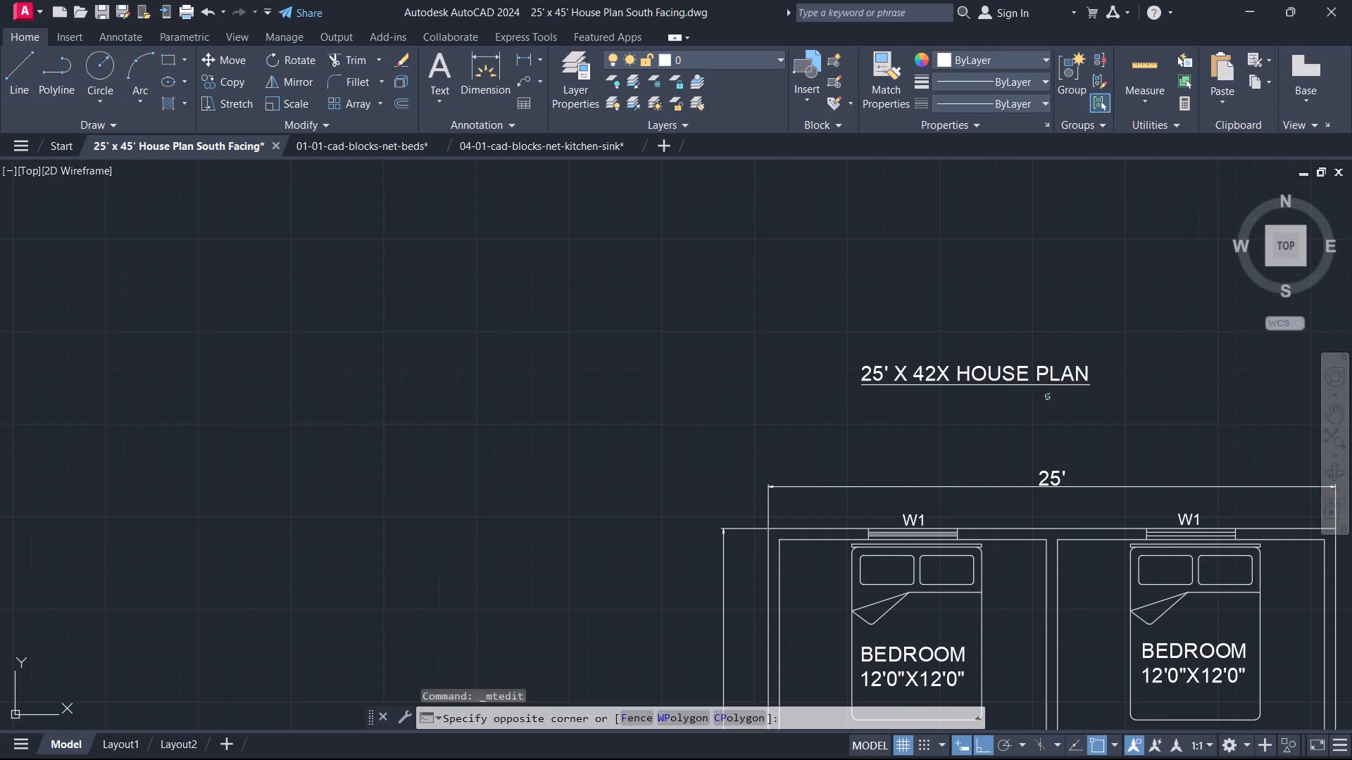
click(960, 312)
key(m)
key(space)
click(954, 381)
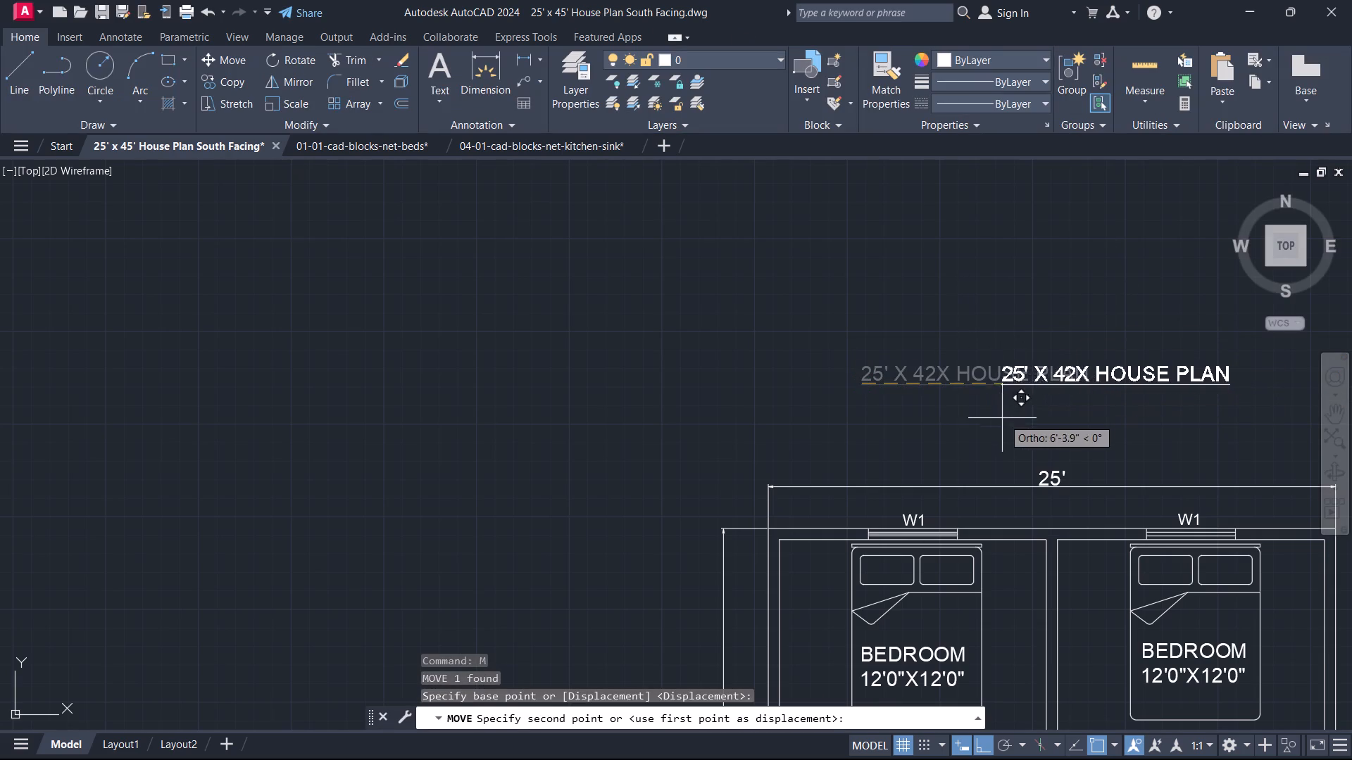
click(966, 409)
drag(1039, 406, 1034, 391)
click(1008, 320)
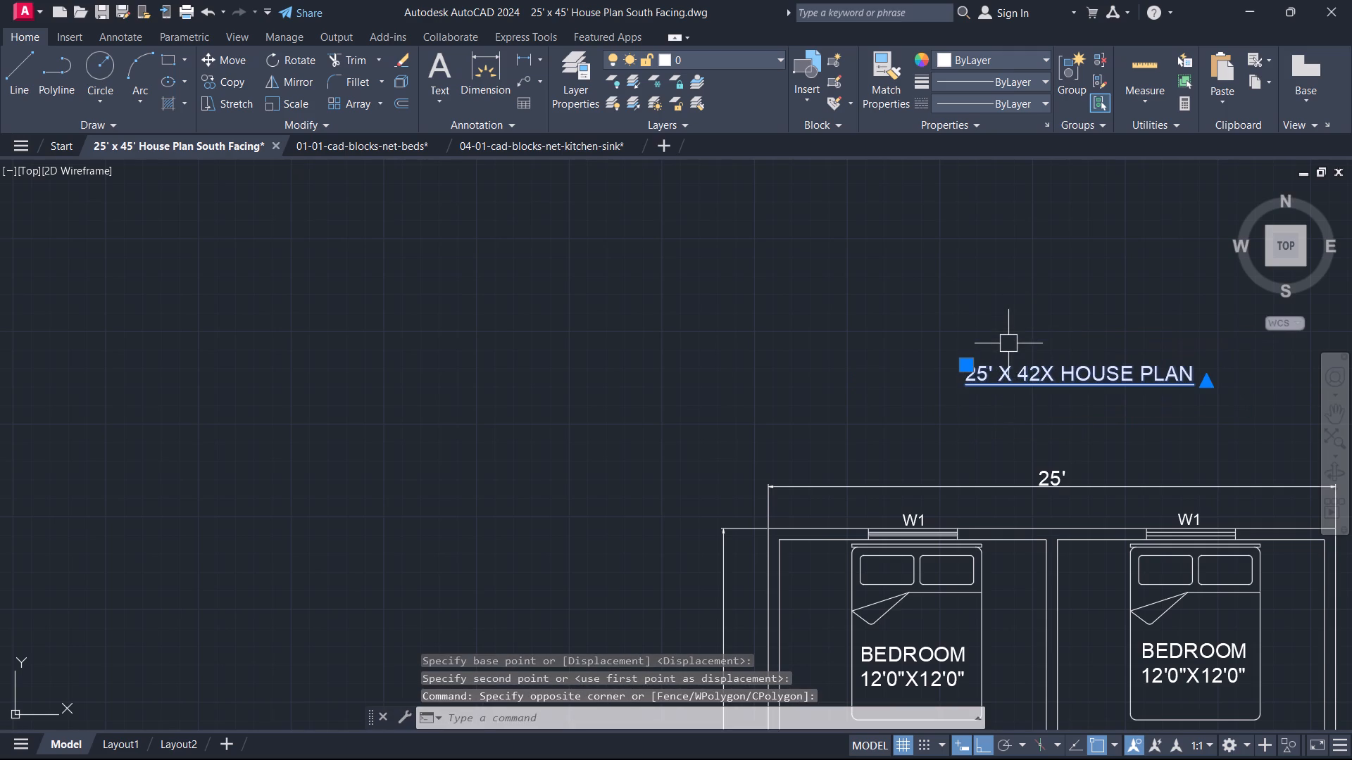
text(M)
key(space)
click(1009, 346)
click(1012, 392)
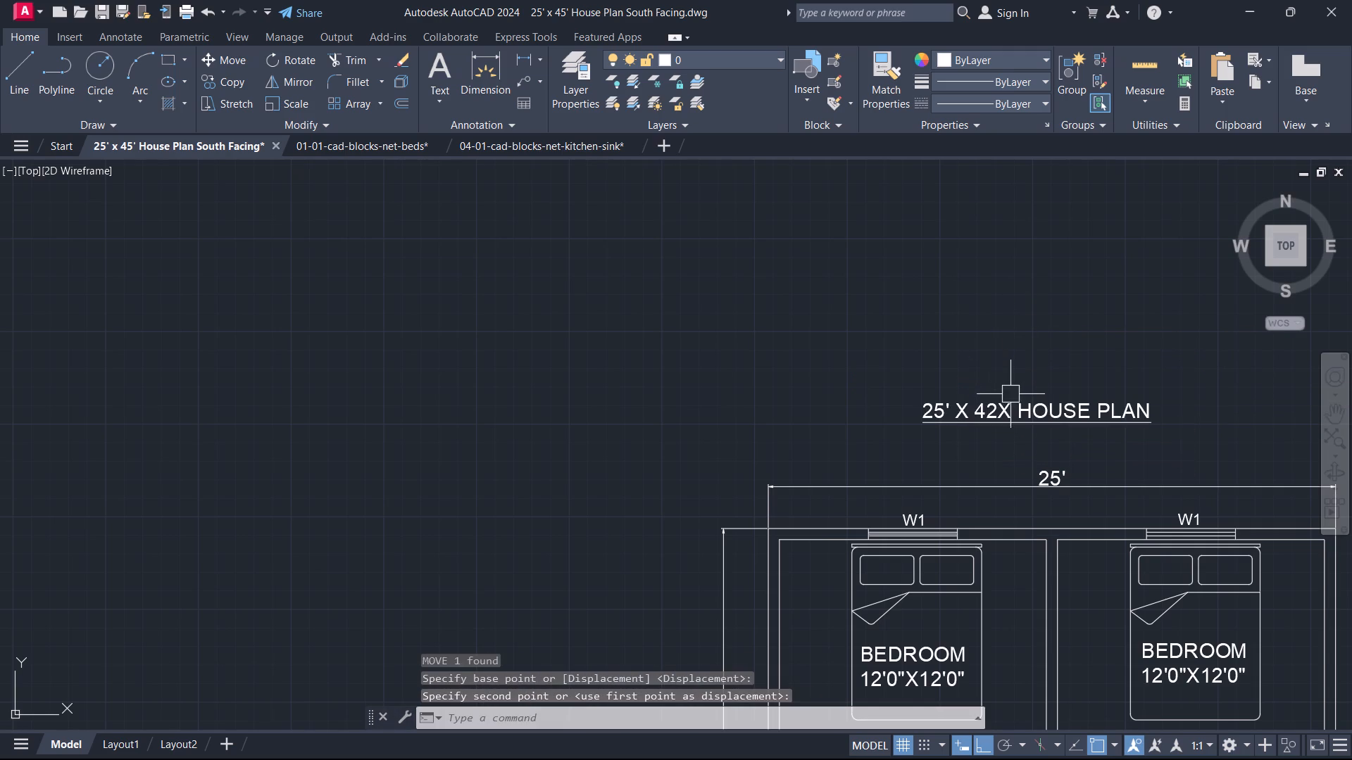
Turn off object snap and ortho and nudge the title to be centred just above the 25' width dimension.
drag(1010, 433, 1007, 424)
click(987, 371)
scroll(989, 393, up, 2)
key(m)
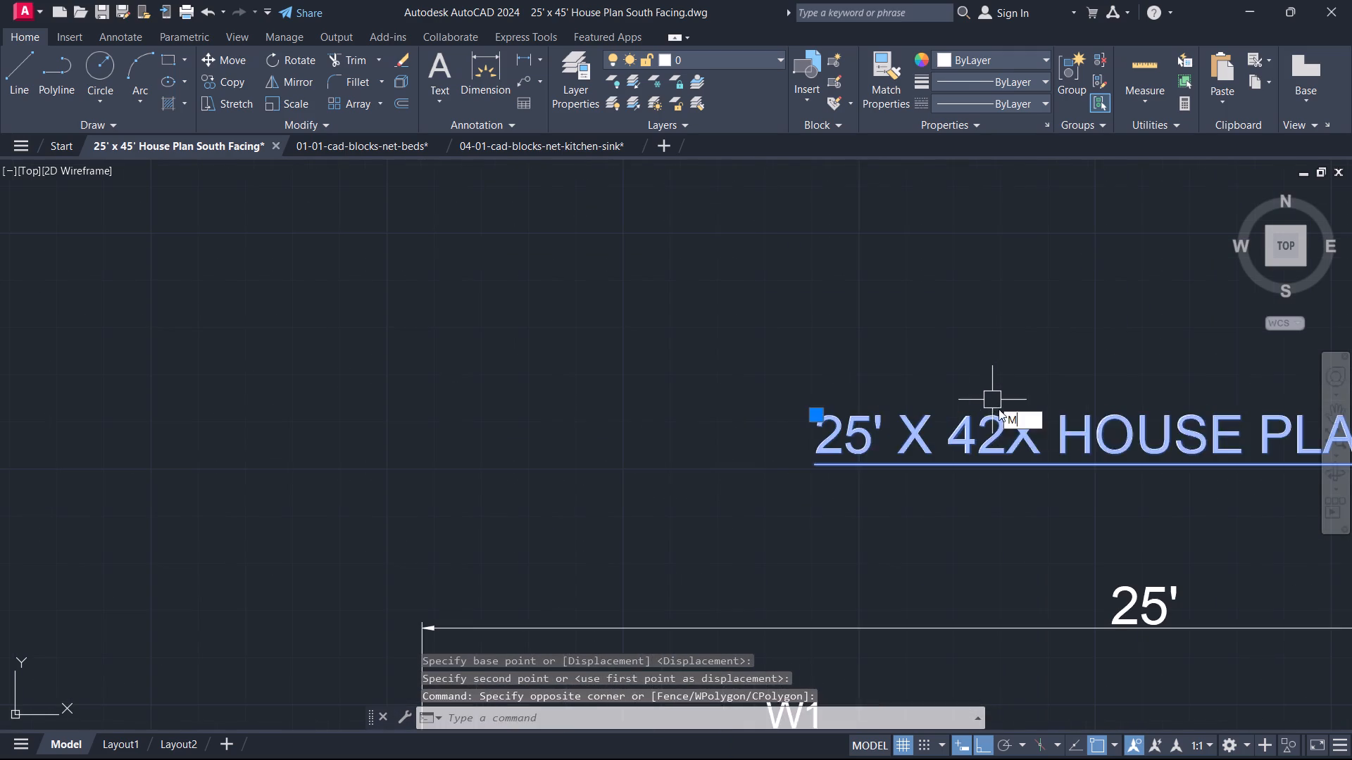
key(space)
click(1008, 419)
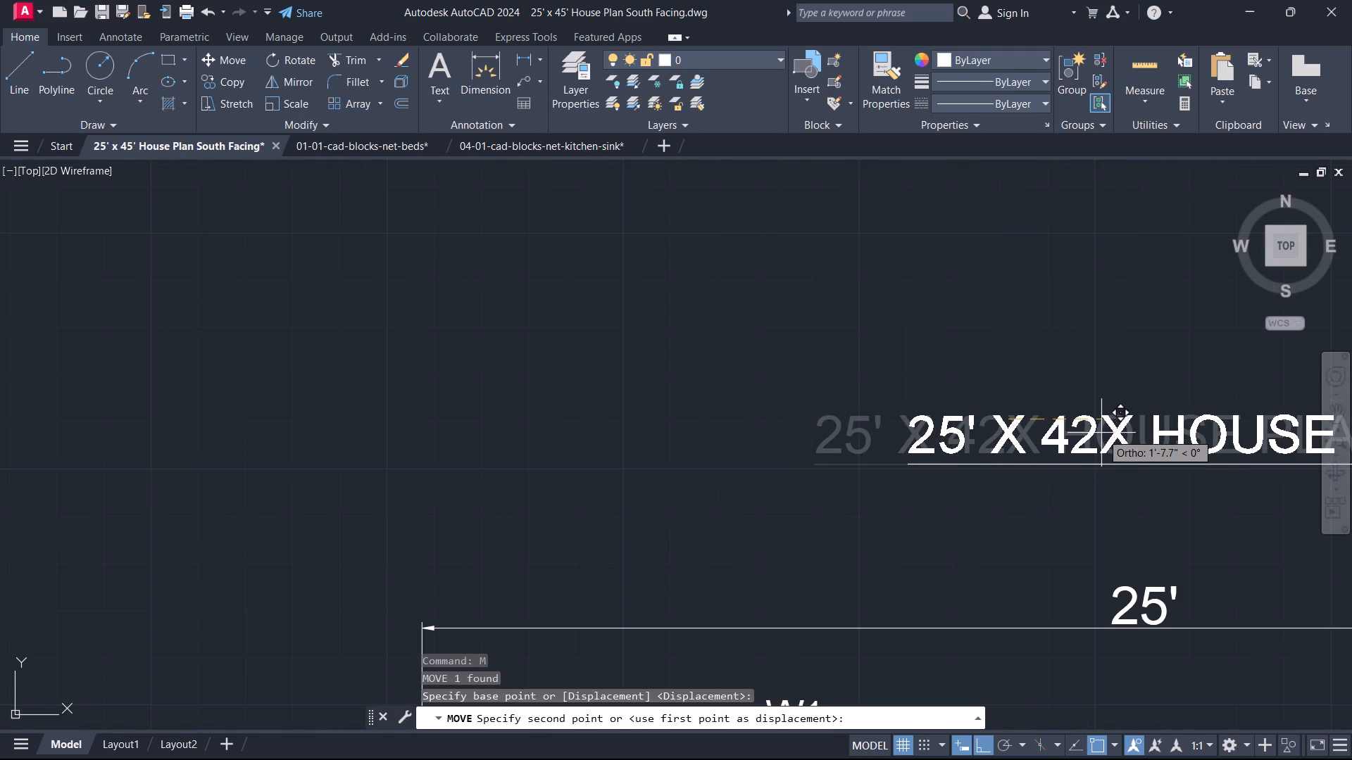
key(F3)
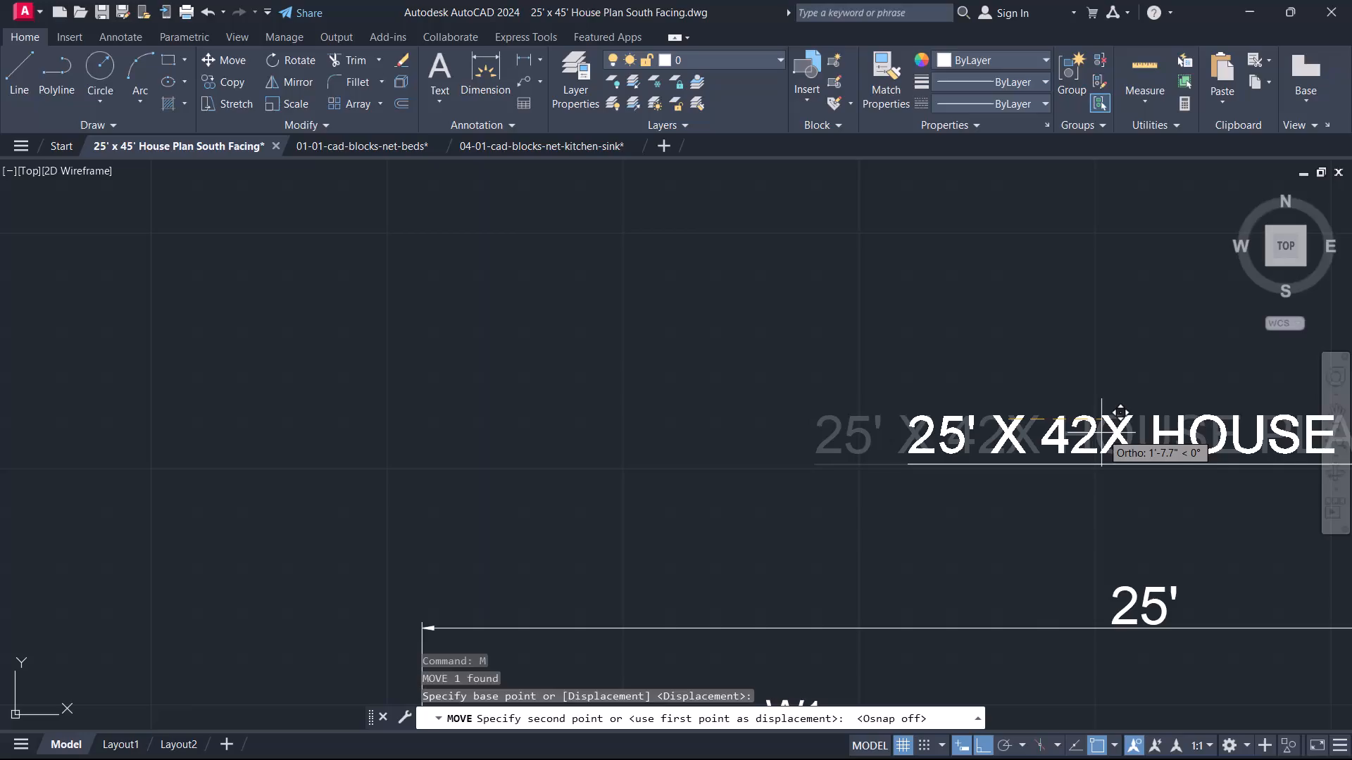
key(F8)
scroll(1091, 433, down, 3)
middle_drag(1084, 431, 1026, 410)
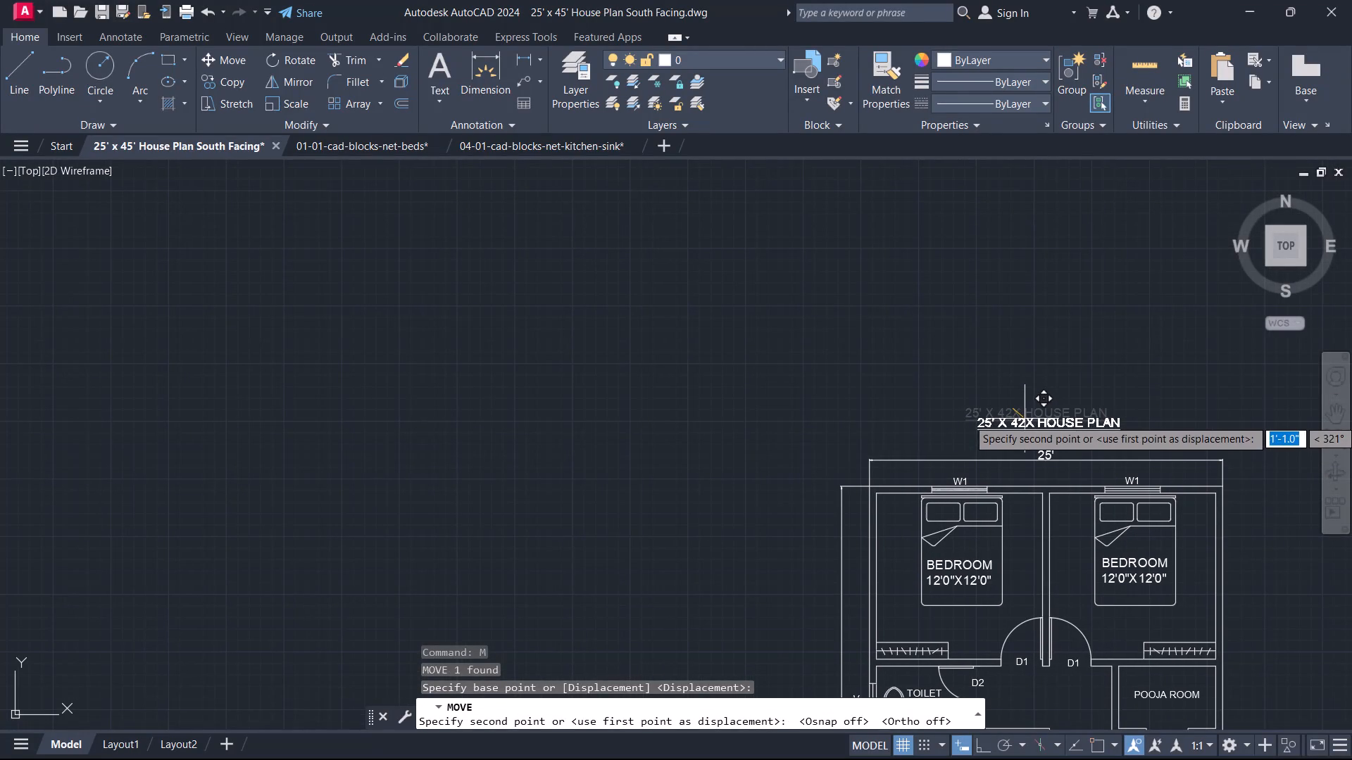
click(1025, 419)
key(Escape)
scroll(1041, 426, down, 2)
middle_drag(1044, 420, 980, 308)
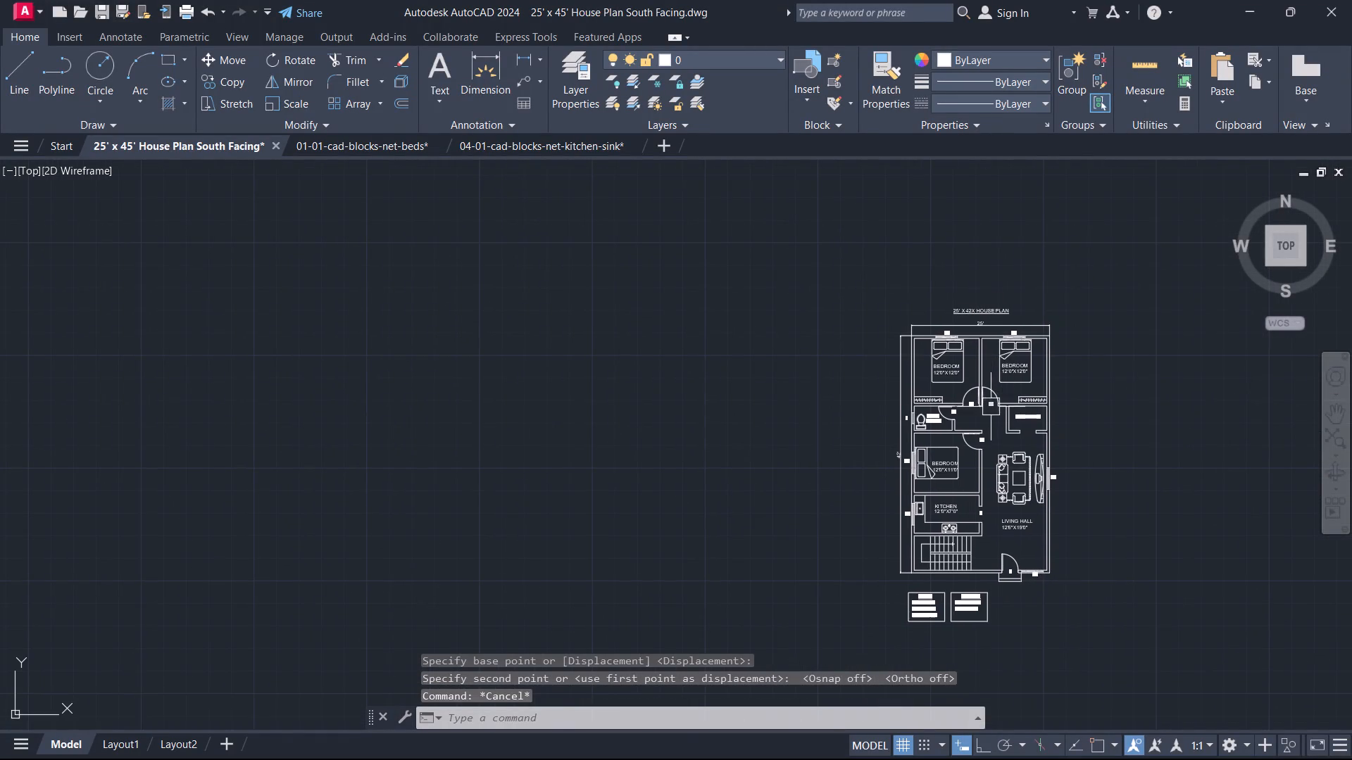
Set up a plot to DWG To PDF.pc3, centred on the page, with a window around the title, plan and schedules.
key(d)
text(W)
key(space)
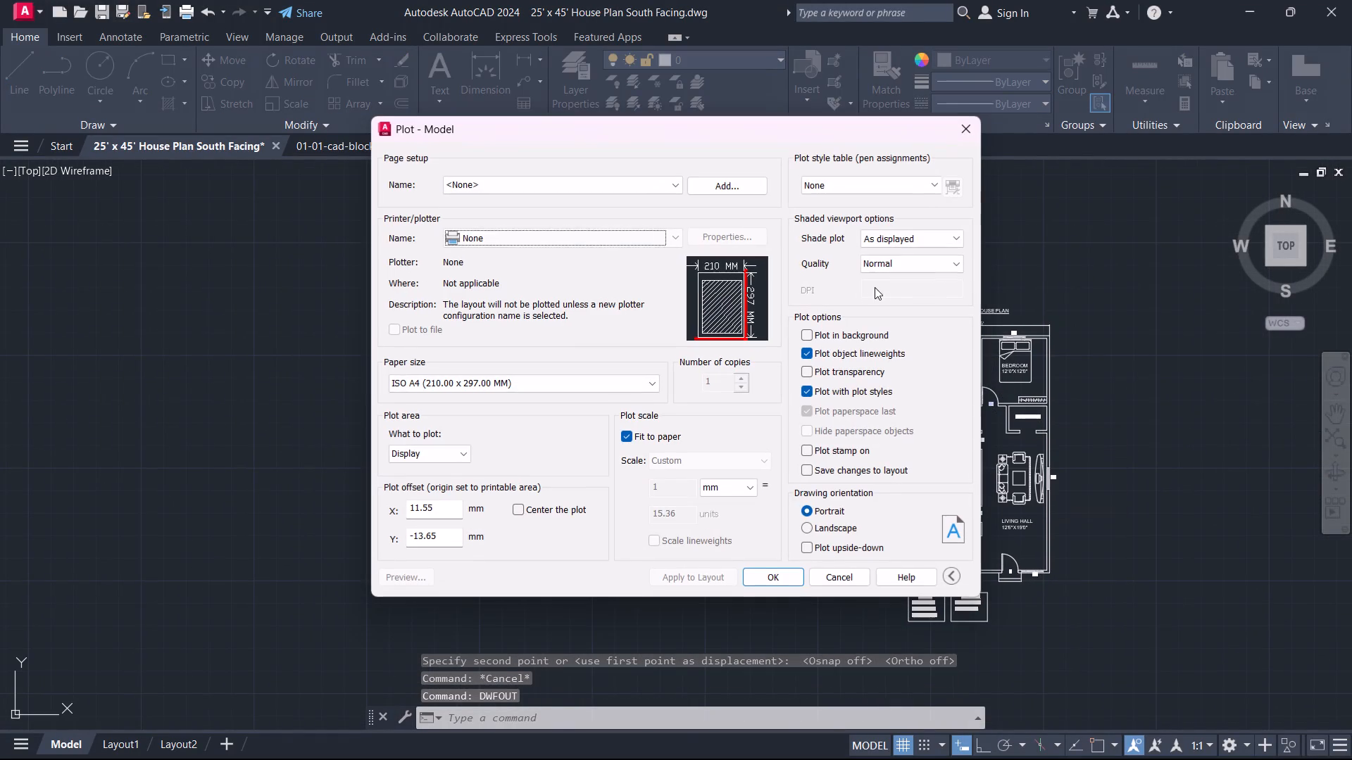
click(580, 234)
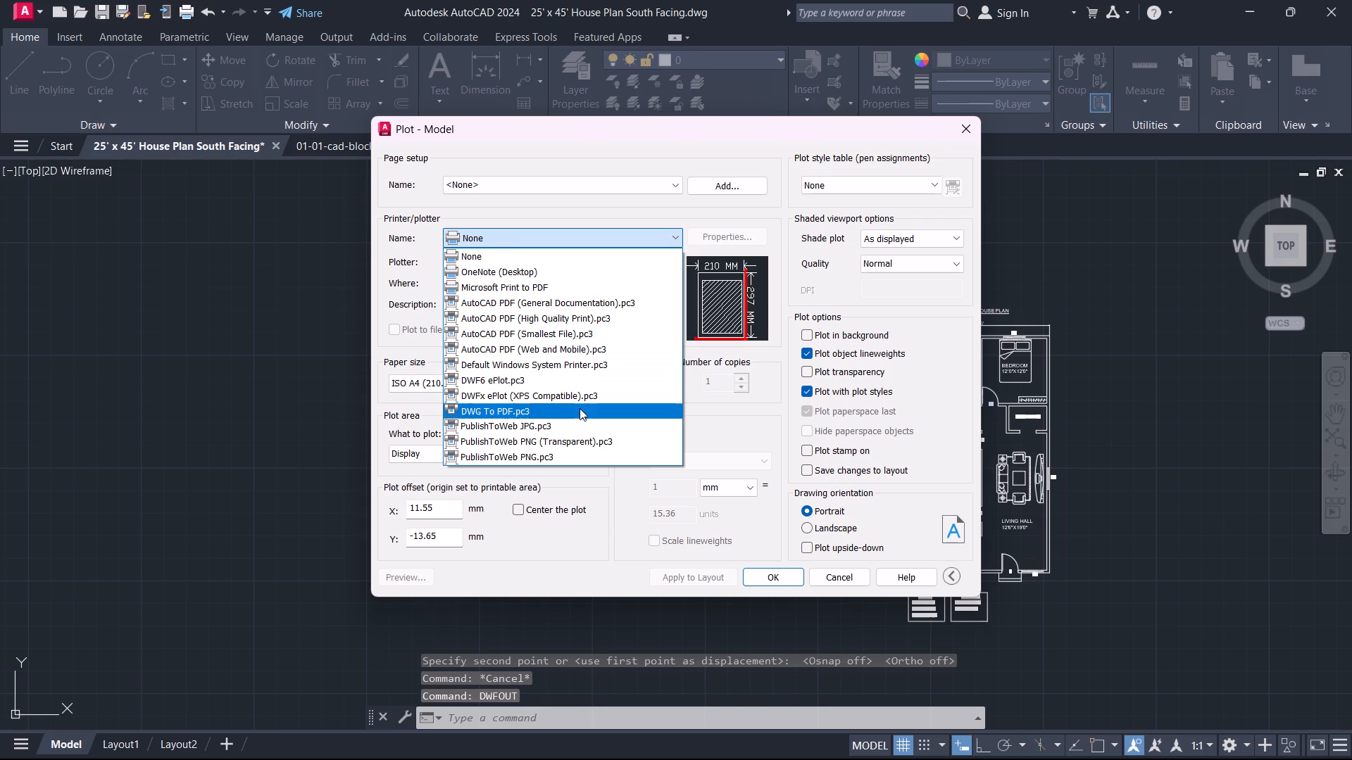
click(579, 411)
click(534, 512)
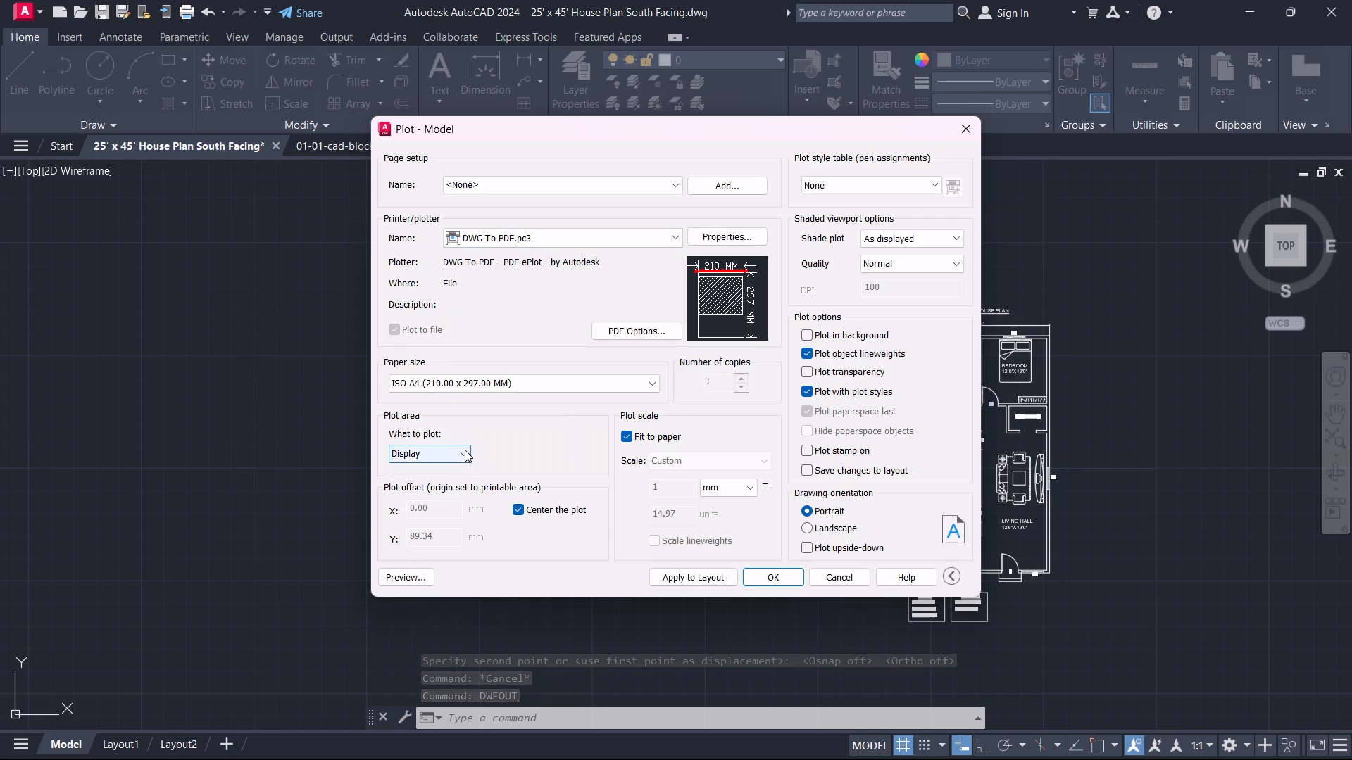
click(465, 450)
click(463, 500)
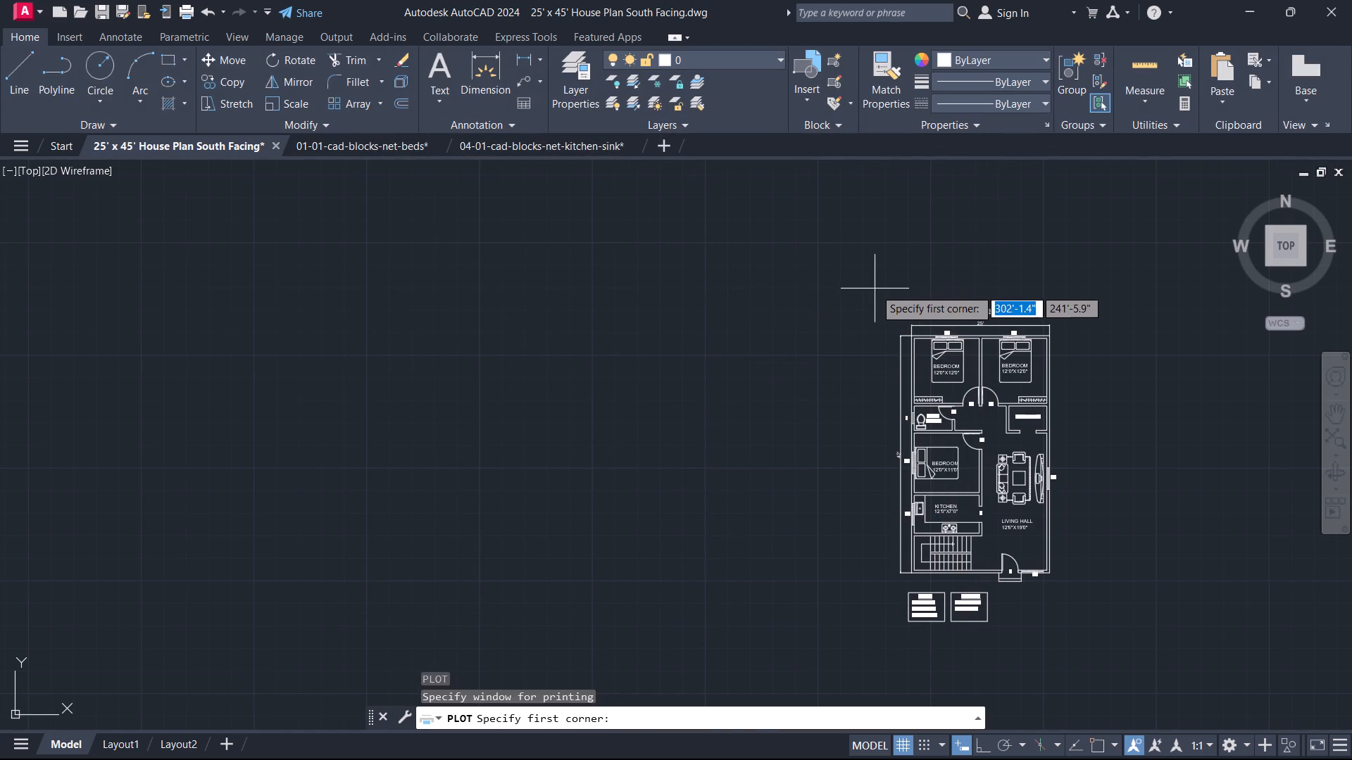
click(875, 290)
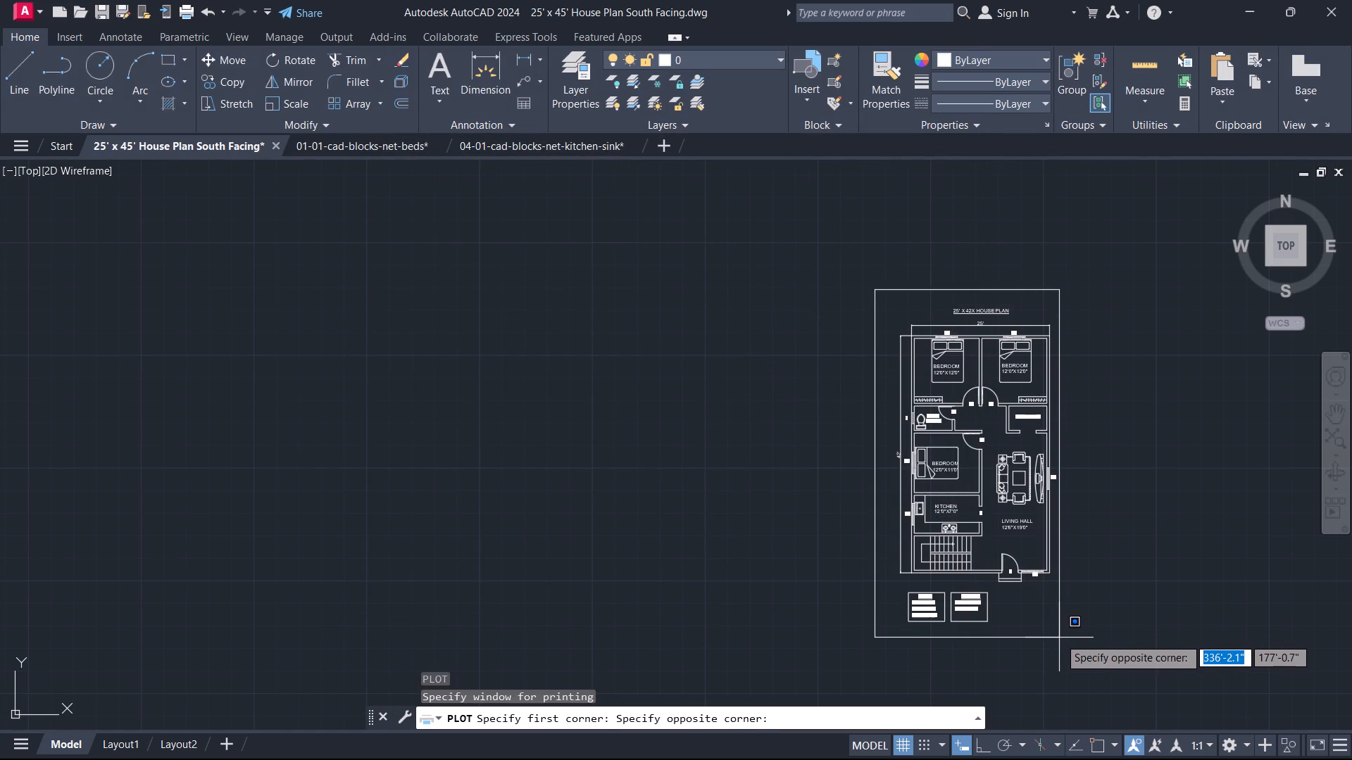
click(1068, 640)
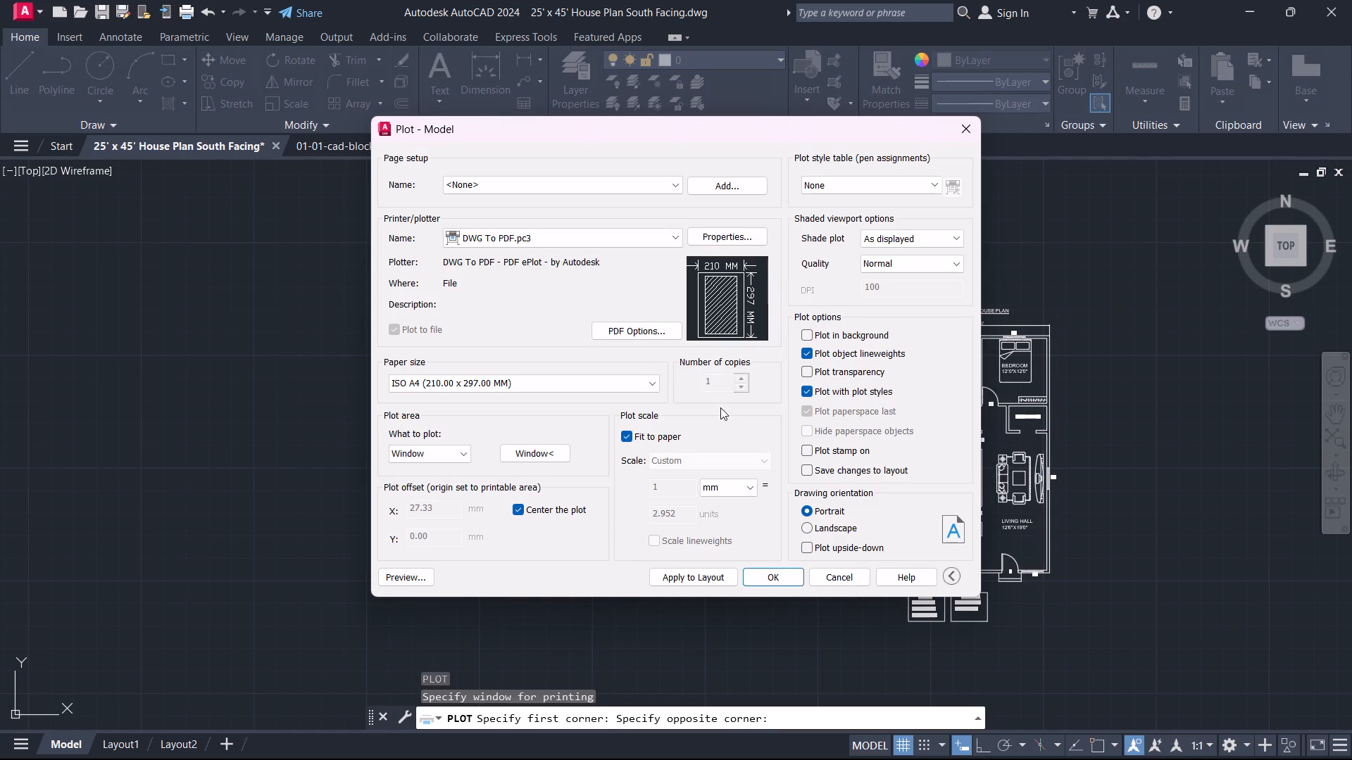
Set the shaded viewport plotting to Legacy wireframe and apply the plot settings to the layout.
click(712, 574)
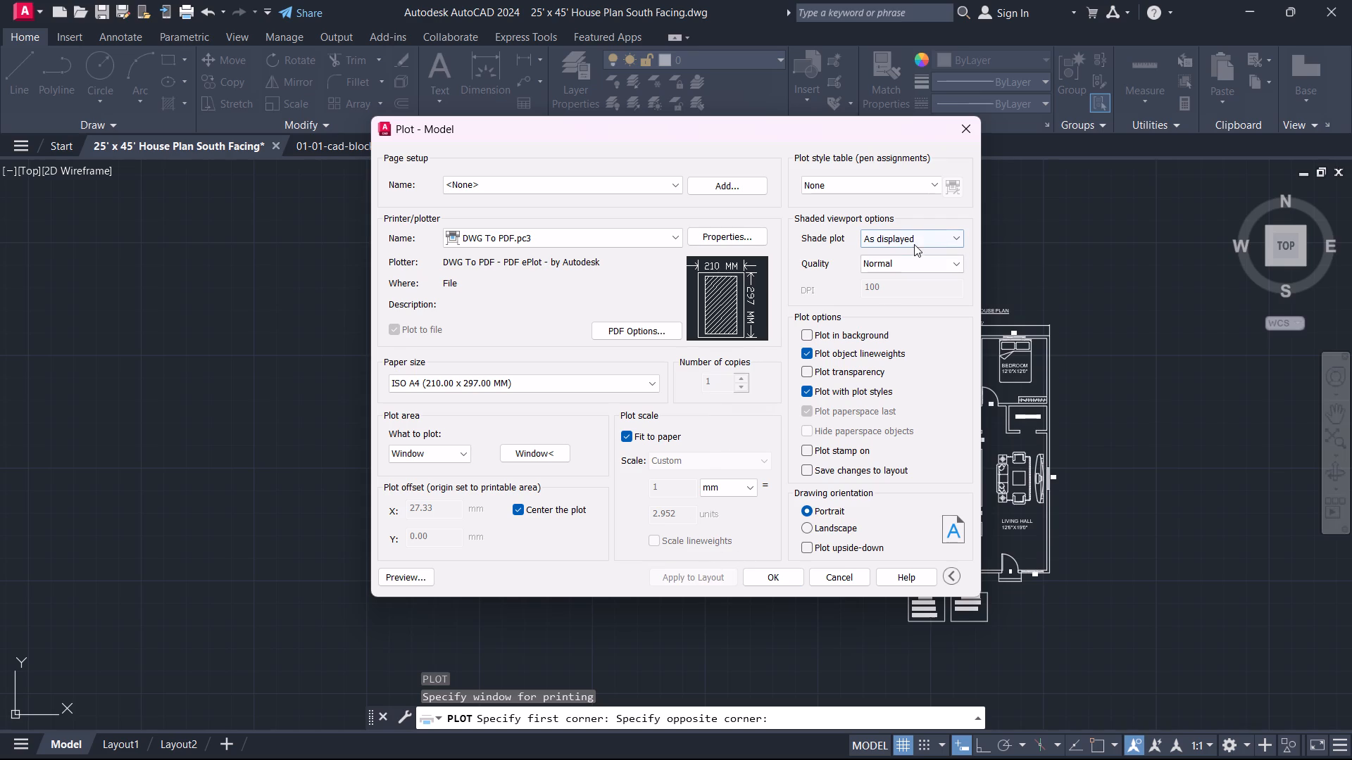
click(914, 244)
click(906, 265)
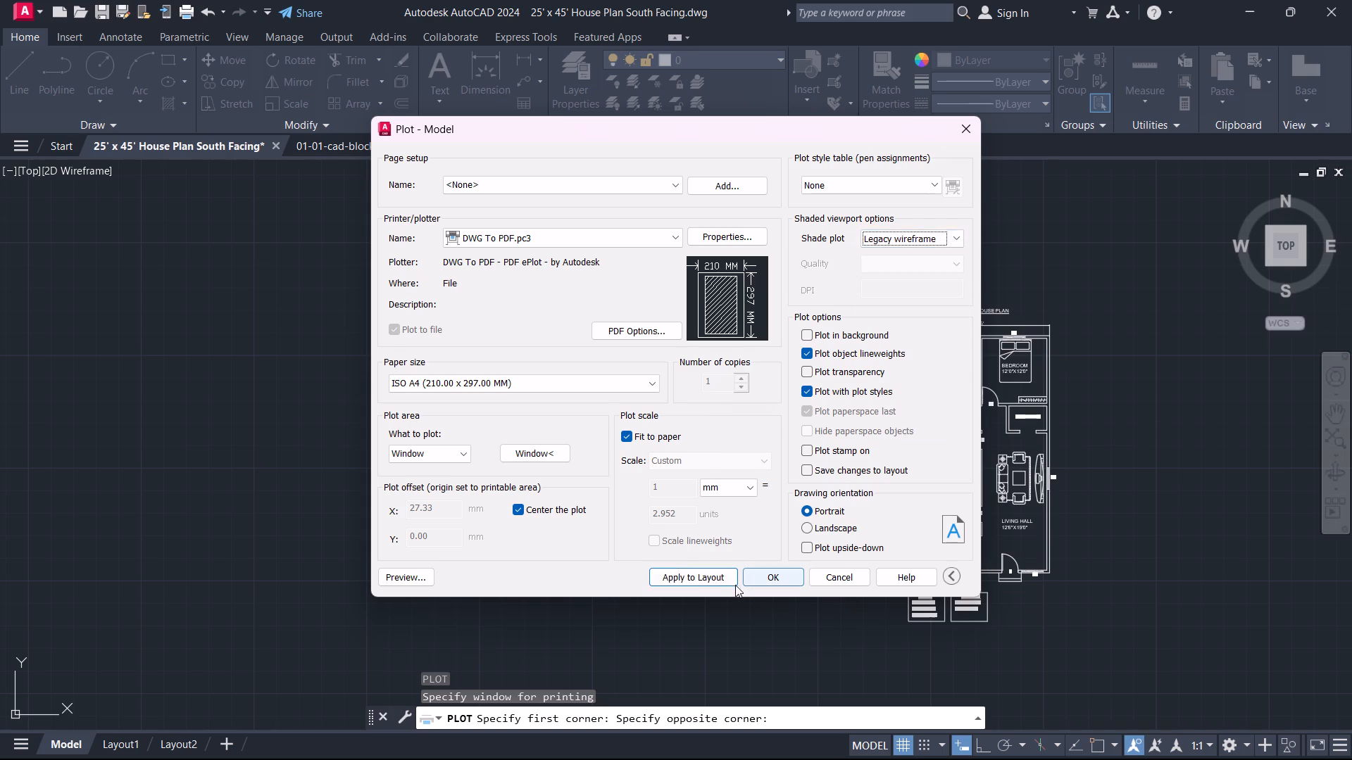
click(714, 580)
Plot the PDF under its suggested file name into the desktop's SYMBIOSIS SOLUTIONS internship folder, and close the PDF once it opens.
click(776, 579)
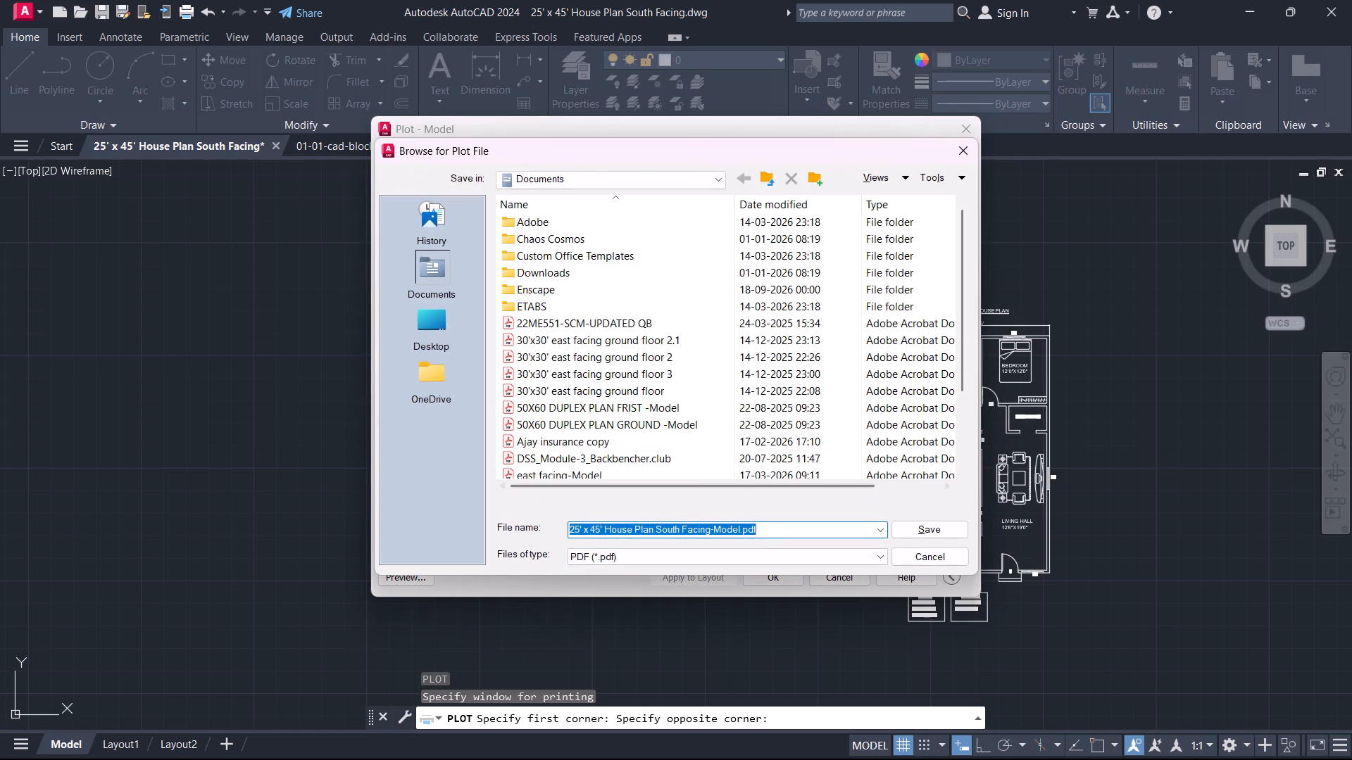
click(437, 383)
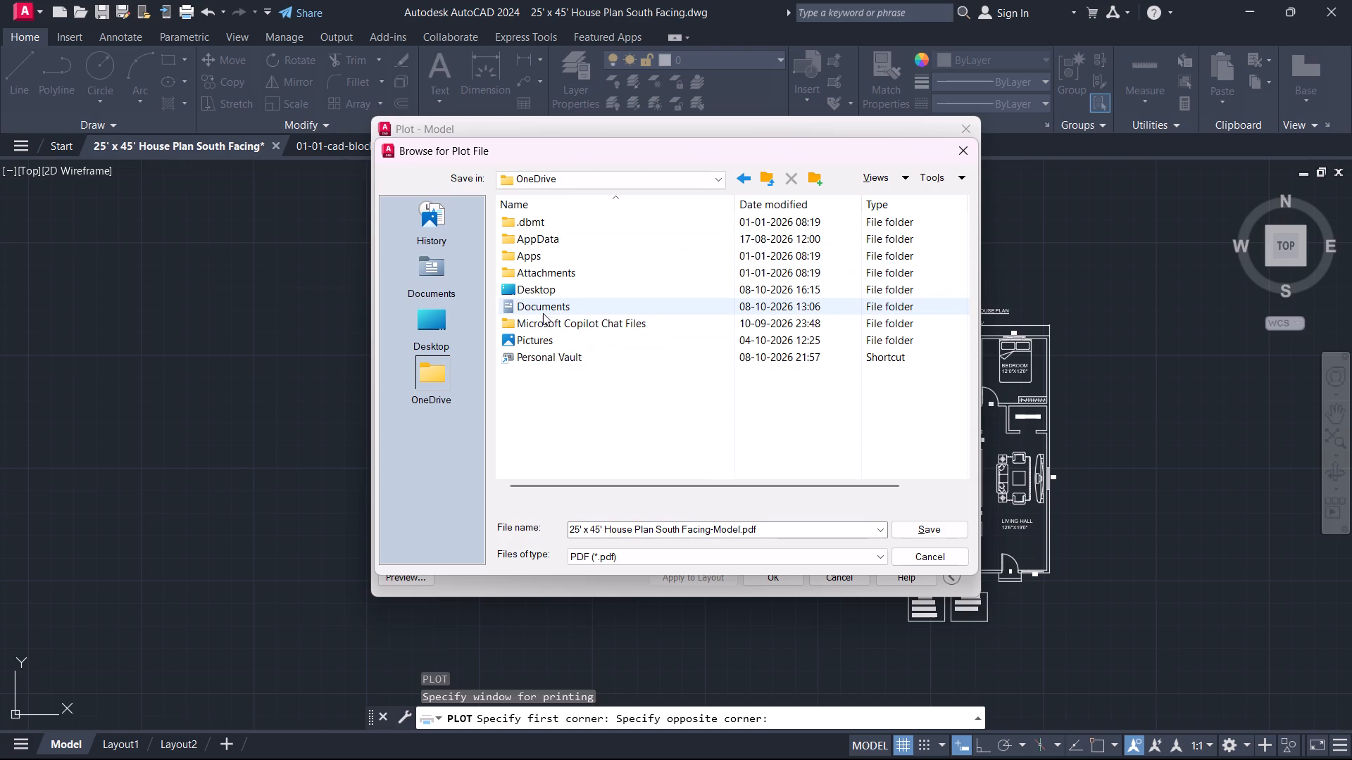
click(422, 329)
scroll(603, 319, down, 4)
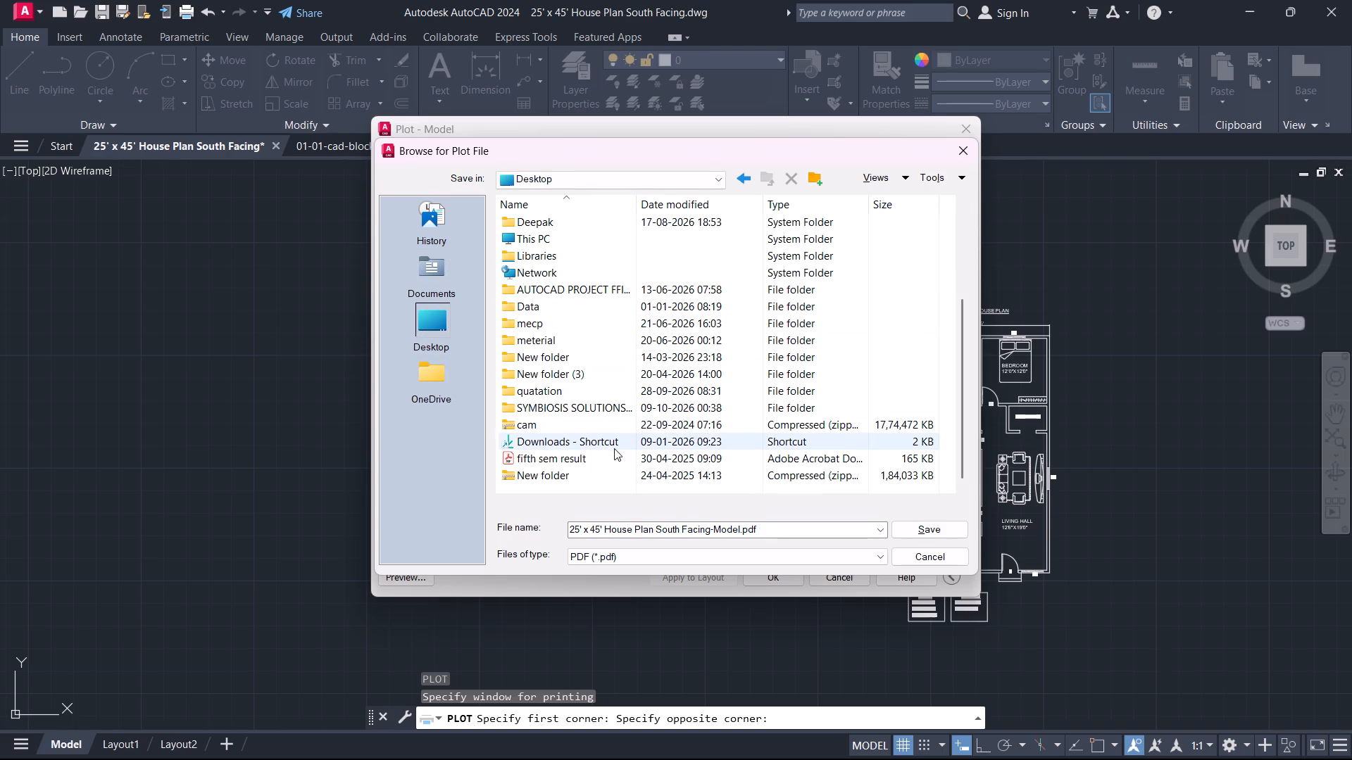
double_click(612, 410)
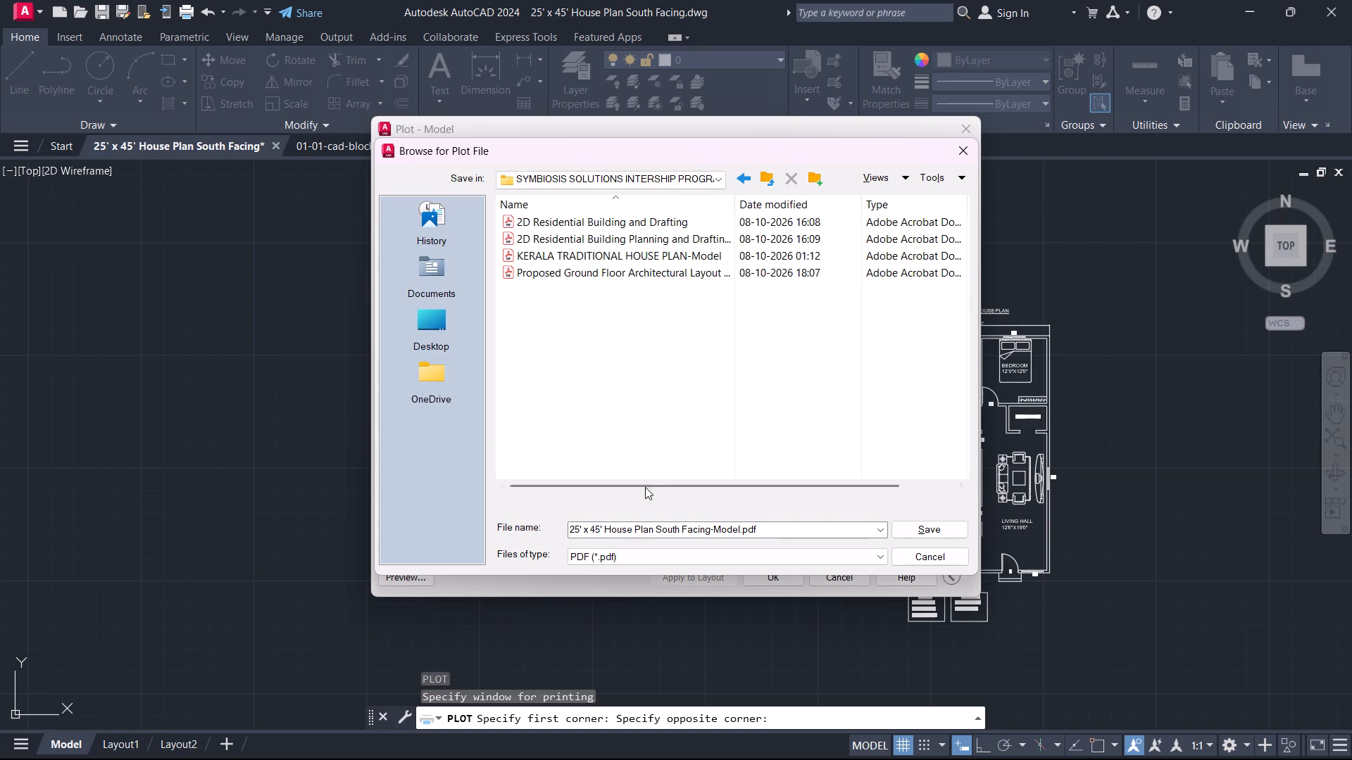
click(913, 533)
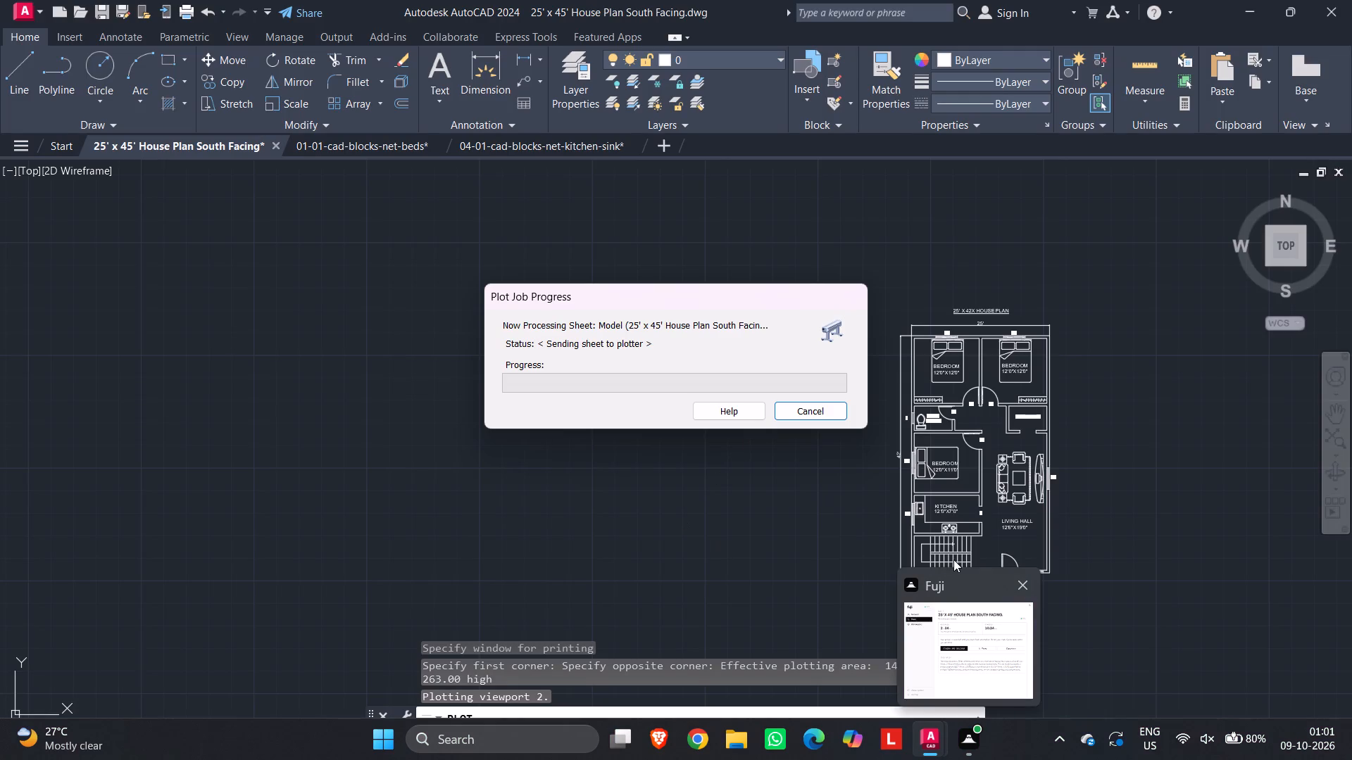
click(815, 585)
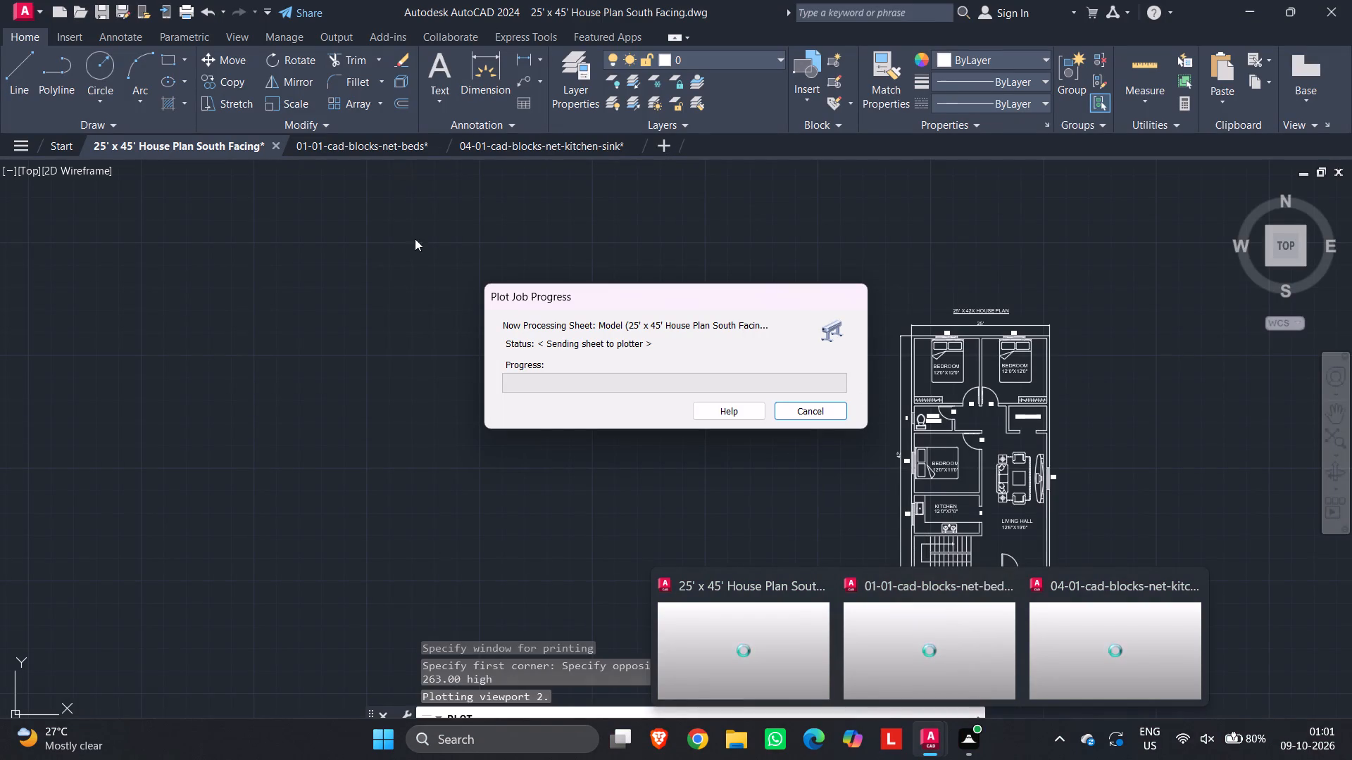
double_click(394, 138)
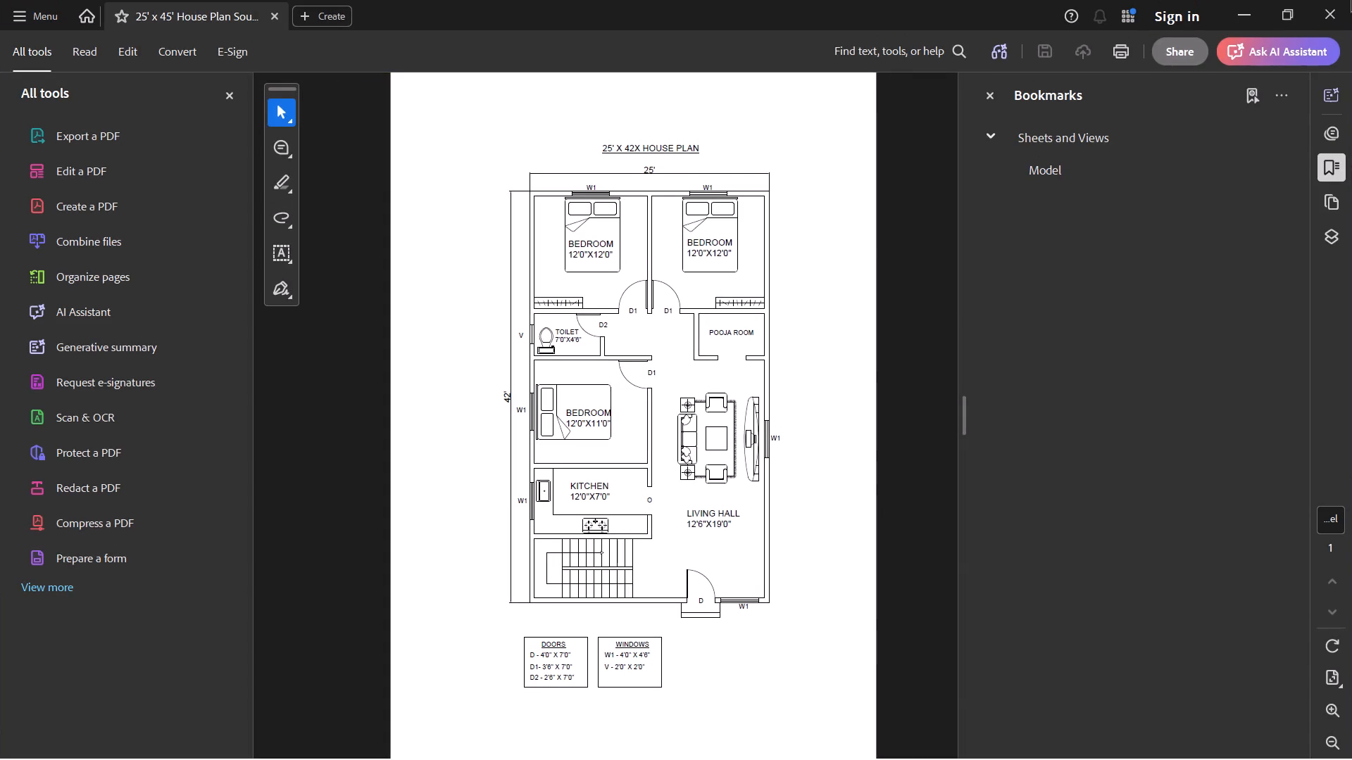
click(1351, 0)
Hatch the walls around the north bedrooms, pooja room, toilet and southwest bedroom with a solid fill in dark red 153,27,30.
middle_drag(1013, 456, 844, 427)
scroll(880, 419, up, 1)
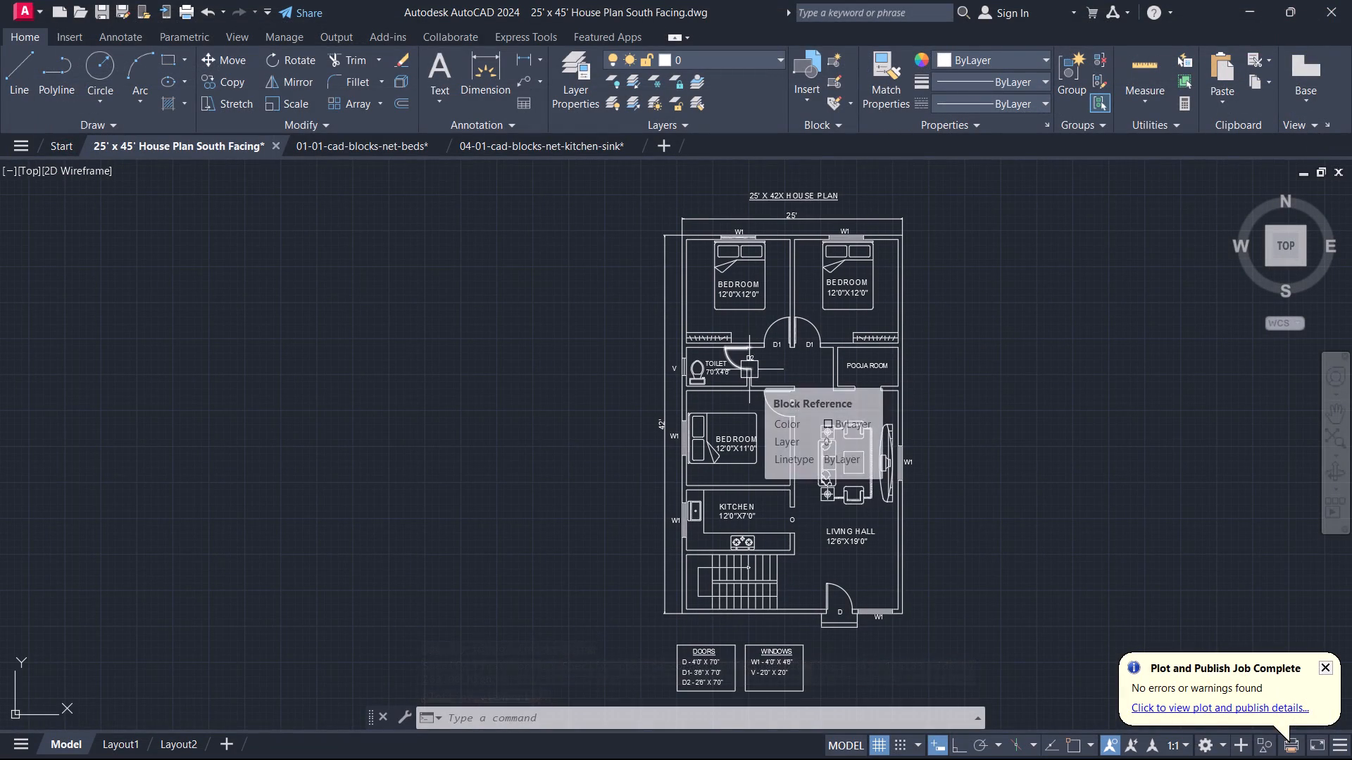
text(H)
key(space)
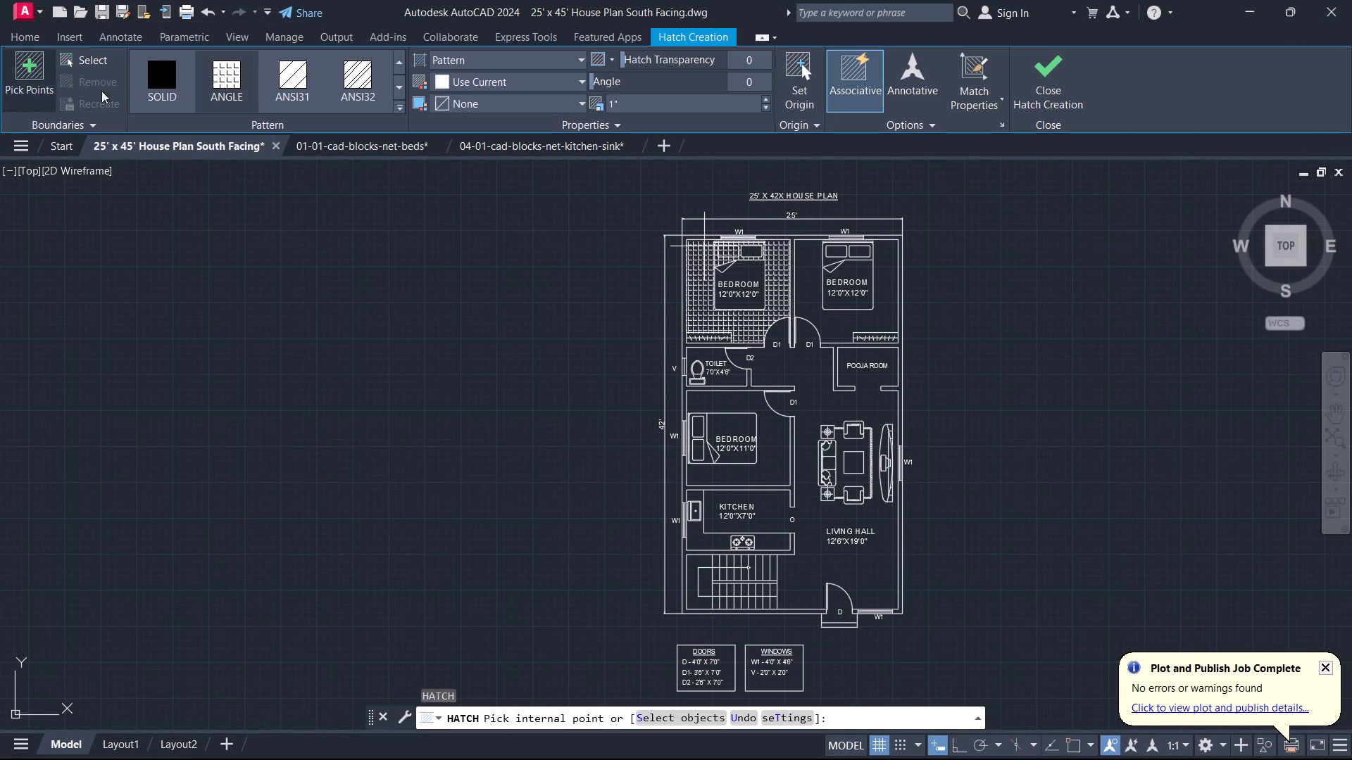
click(156, 79)
click(477, 77)
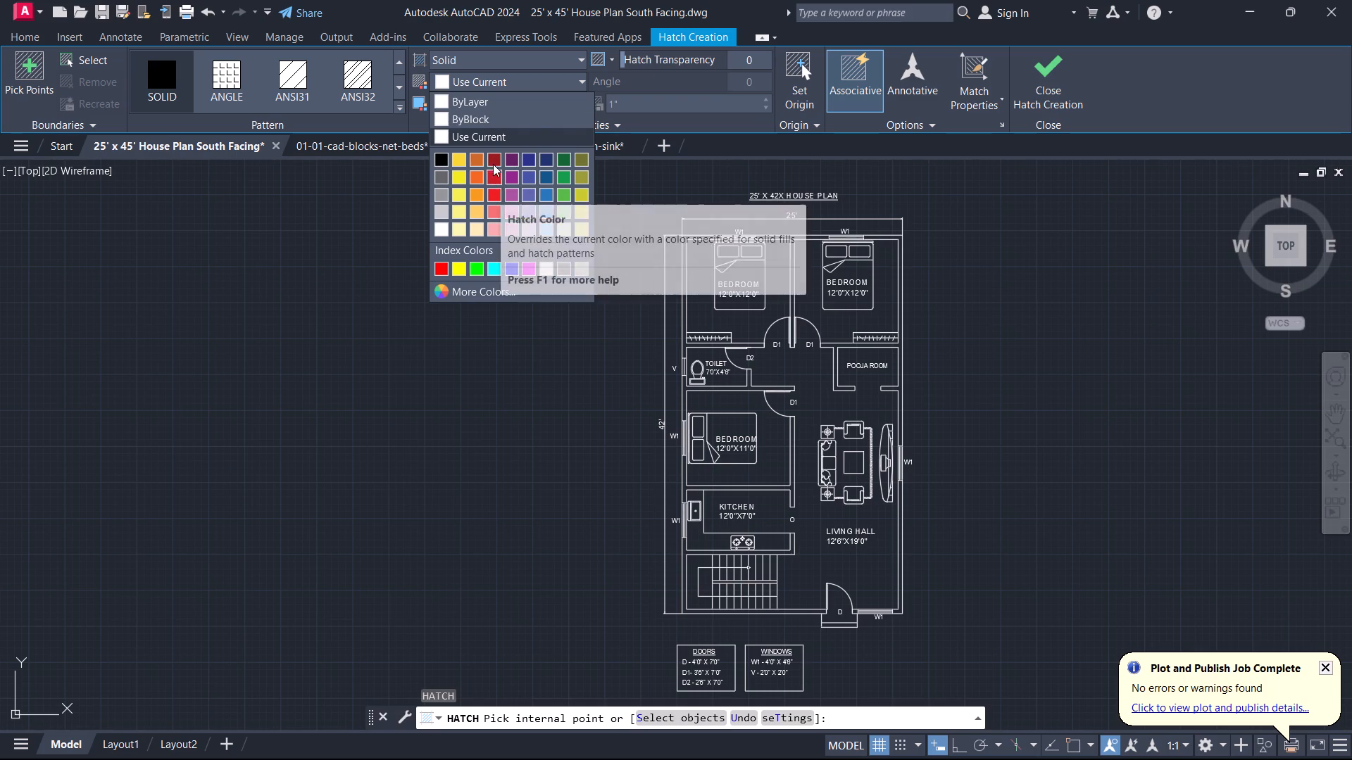
click(492, 160)
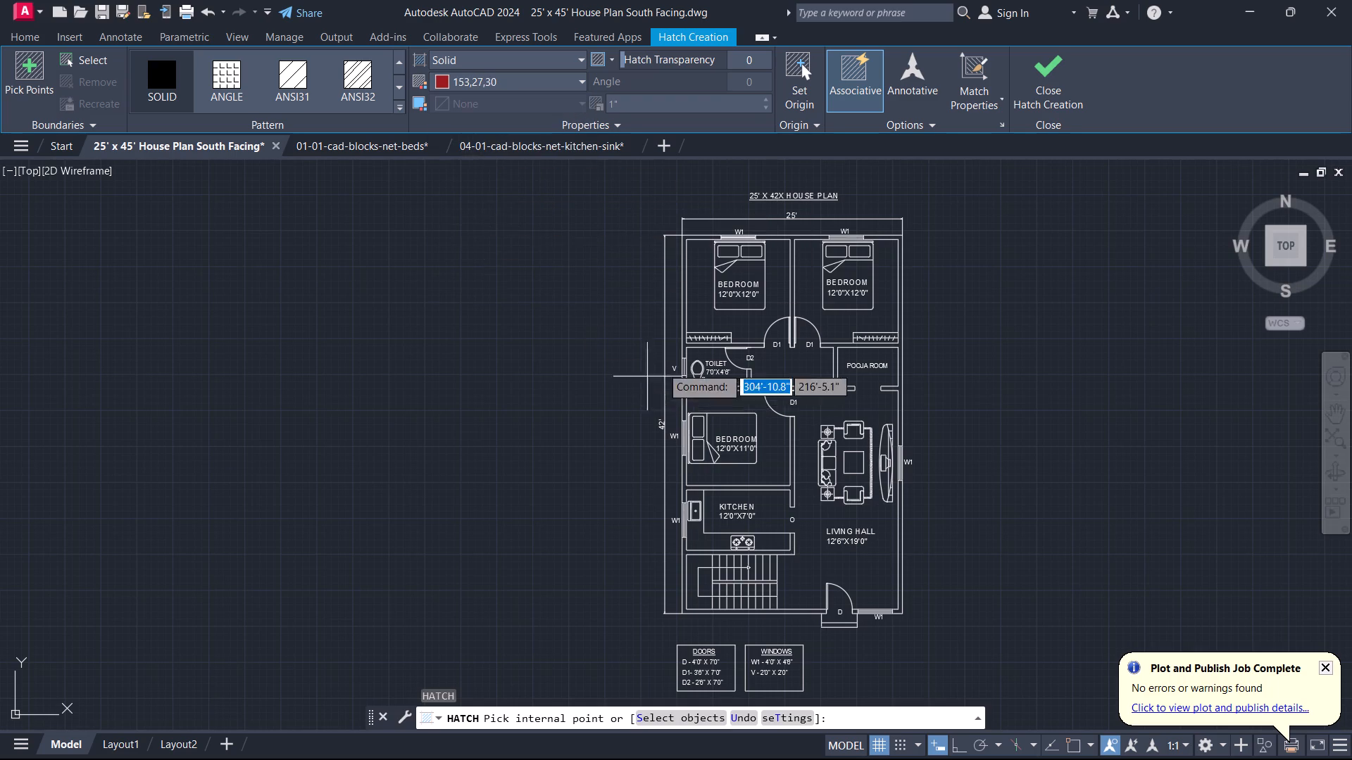
scroll(690, 350, up, 2)
click(668, 300)
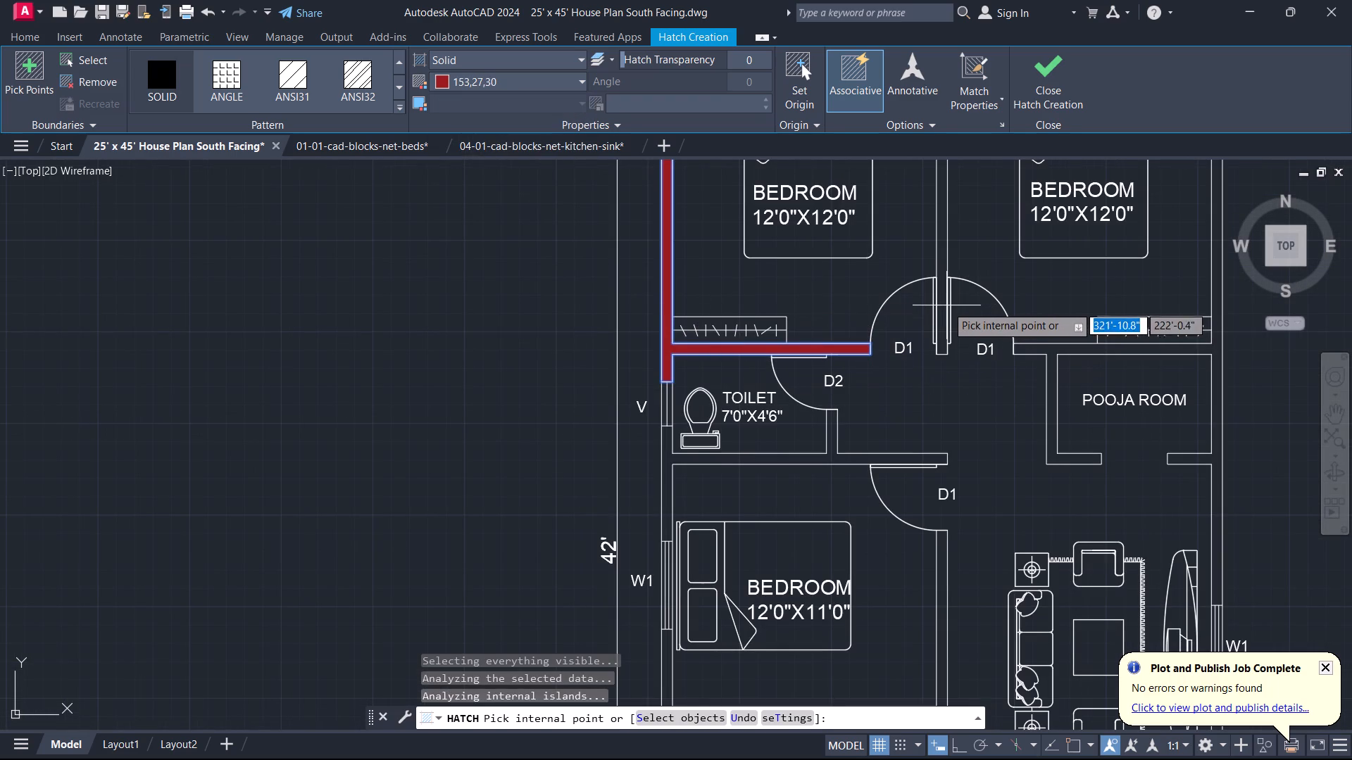
scroll(943, 304, down, 1)
middle_drag(943, 304, 945, 445)
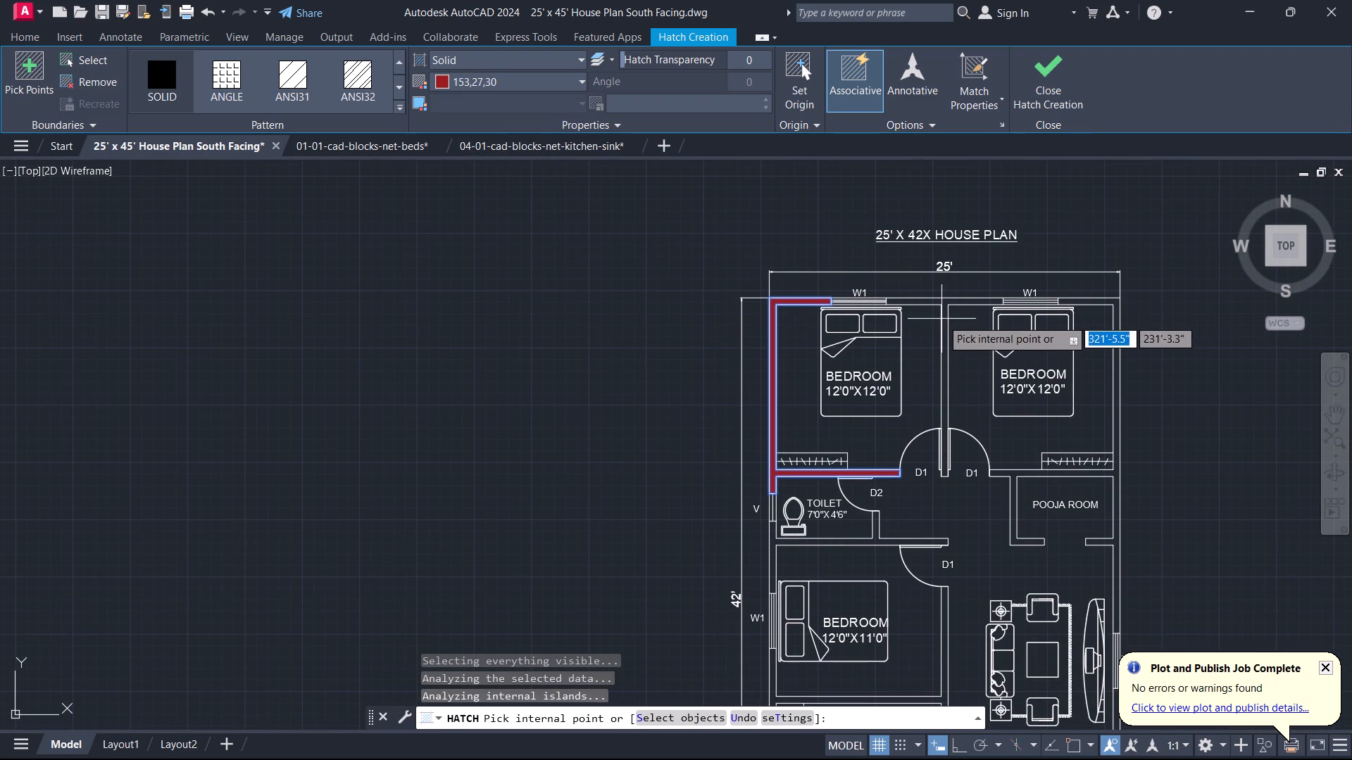
click(943, 311)
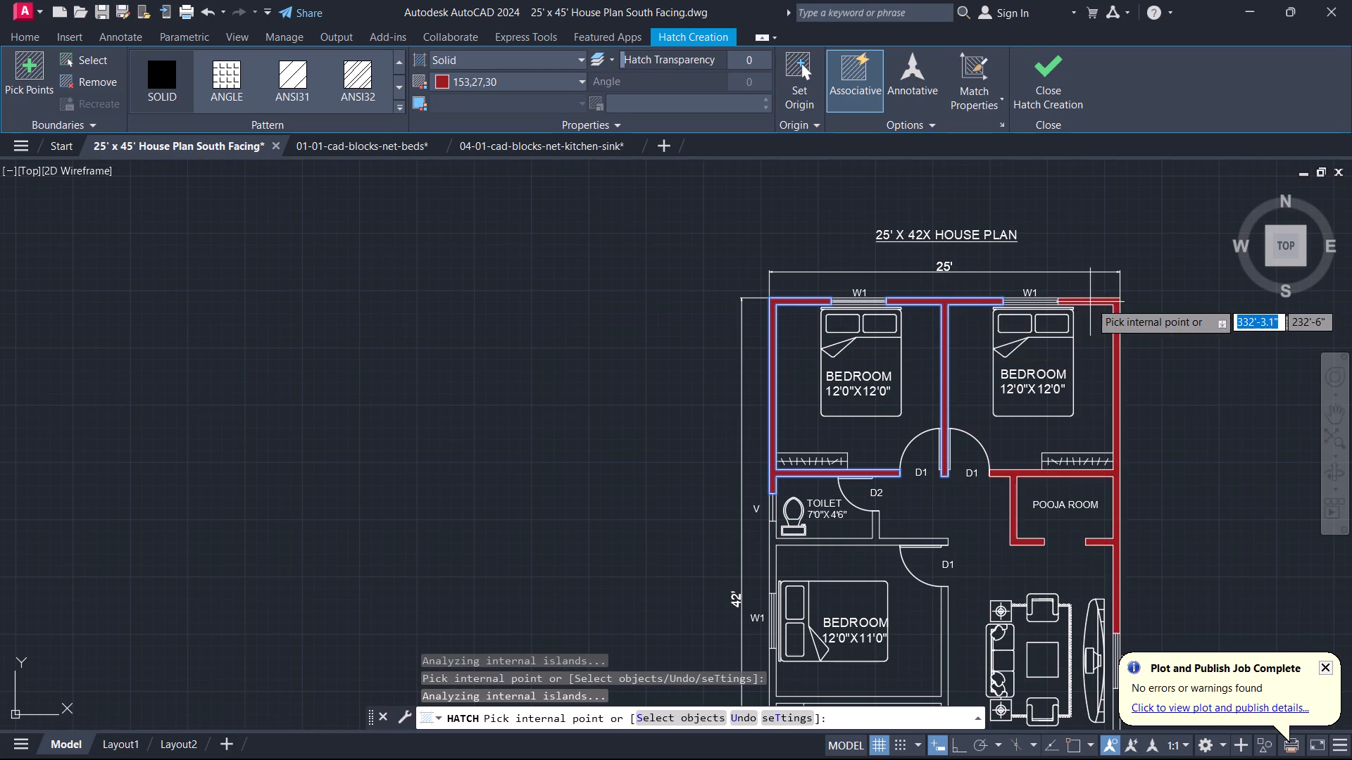
click(1090, 302)
click(903, 542)
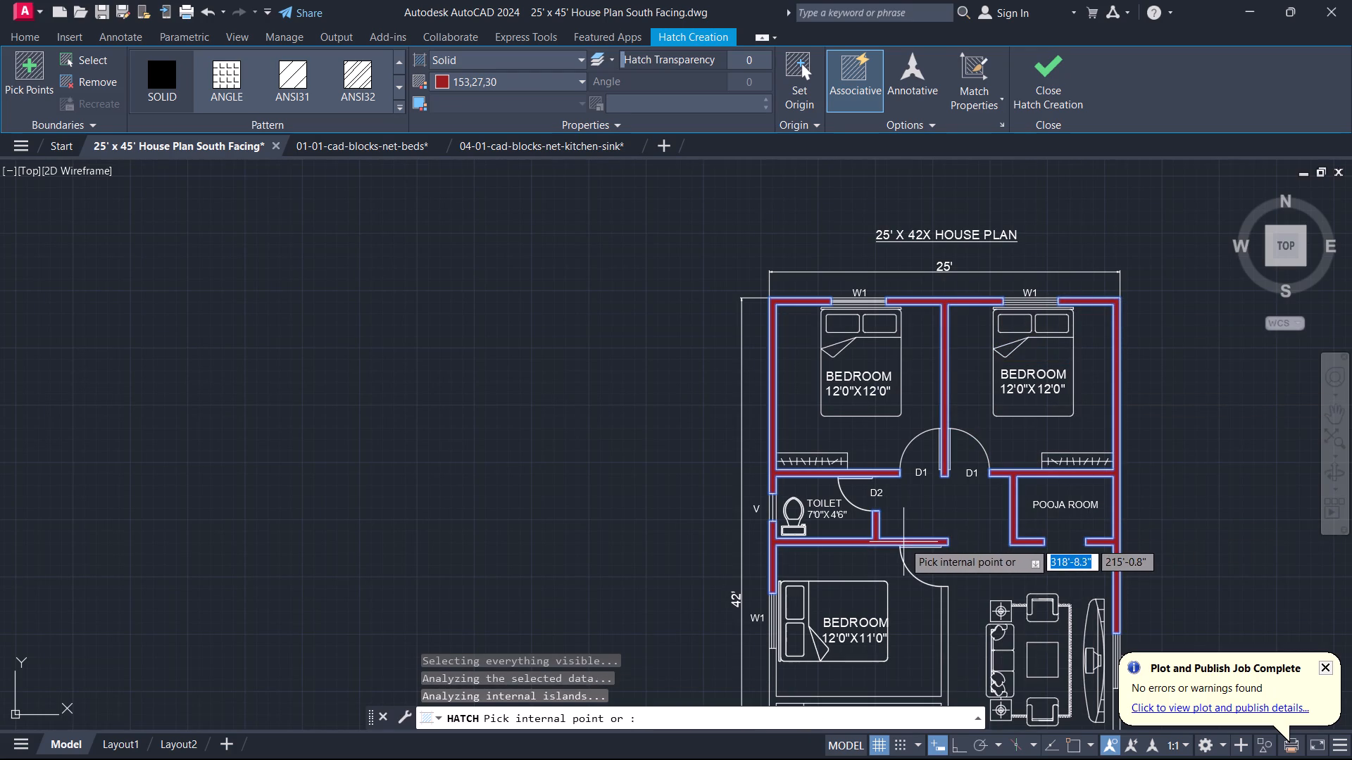
click(945, 620)
Fill the remaining walls around the kitchen, staircase, main entrance and living hall with the same solid dark red hatch.
scroll(946, 640, down, 1)
middle_drag(942, 629, 940, 450)
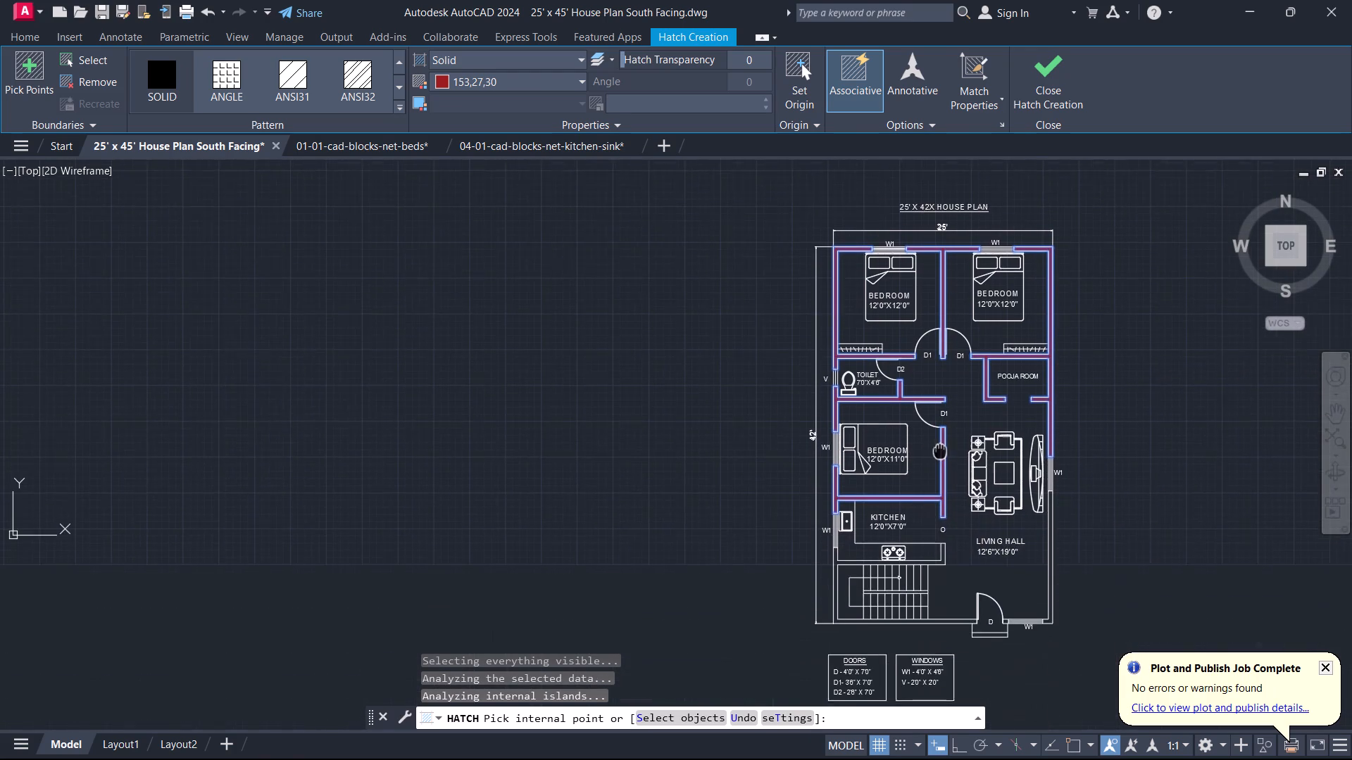
middle_drag(940, 450, 940, 446)
scroll(920, 568, up, 2)
click(901, 552)
middle_drag(711, 614, 711, 612)
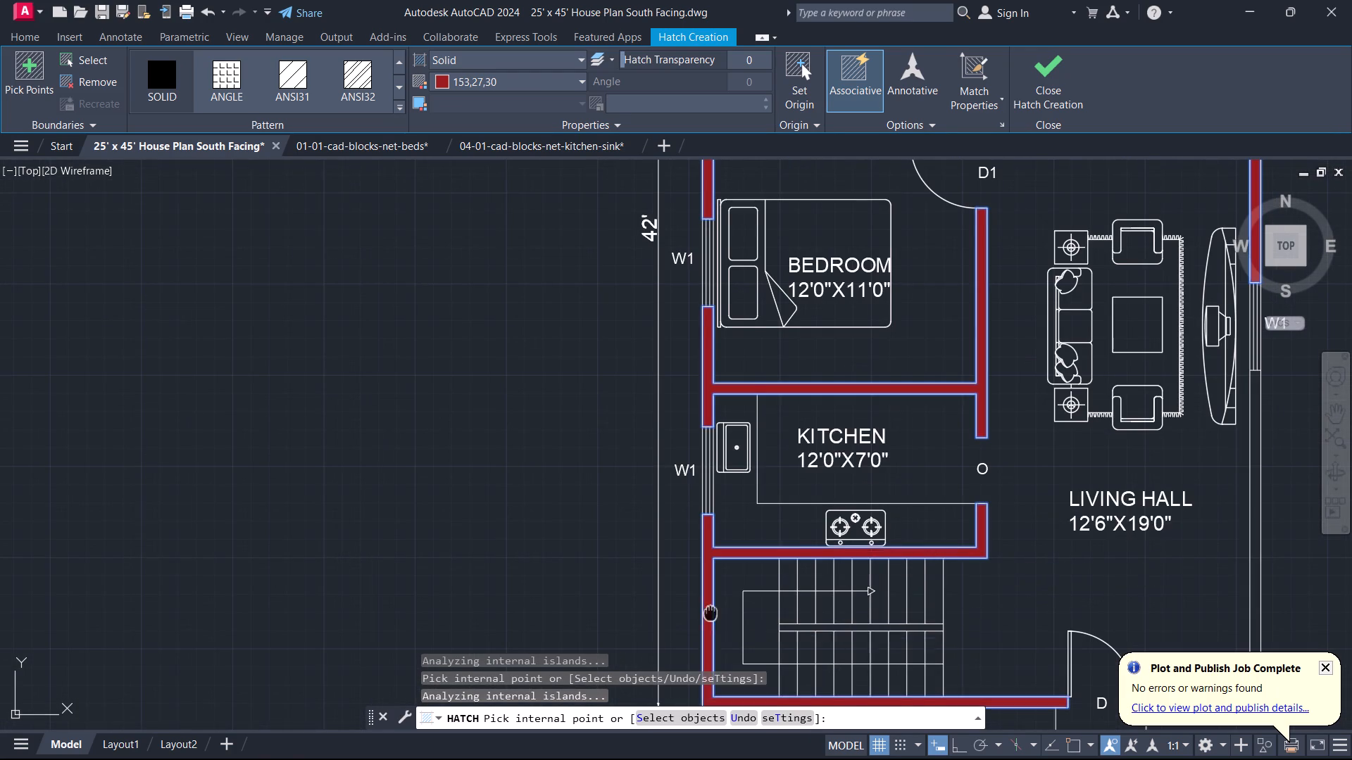
middle_drag(711, 612, 713, 528)
scroll(1122, 617, up, 1)
click(1156, 615)
middle_drag(1144, 539, 546, 530)
click(737, 547)
scroll(643, 505, down, 2)
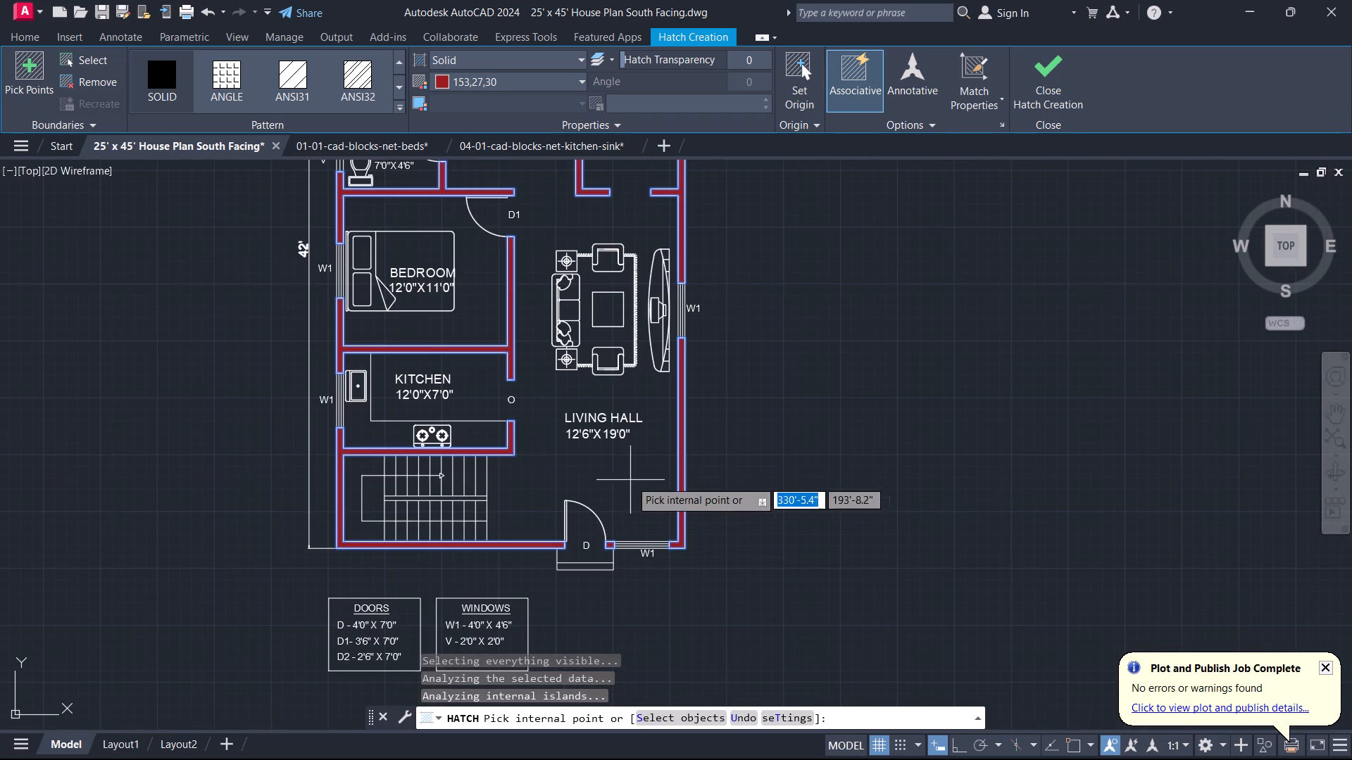
middle_drag(620, 455, 858, 562)
scroll(856, 562, down, 1)
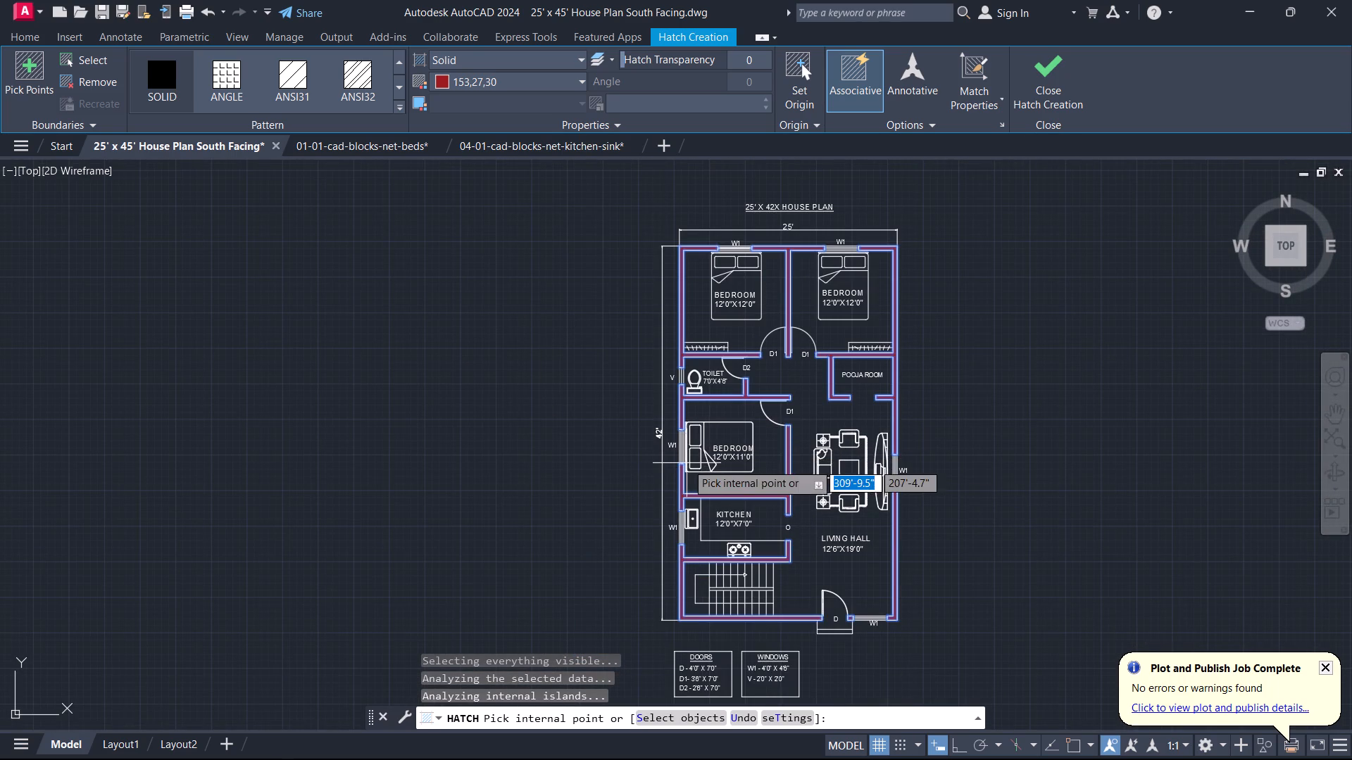
key(space)
Plot the hatched plan to PDF with the same settings, overwriting the existing file, and close the PDF once it opens.
text(DW)
key(space)
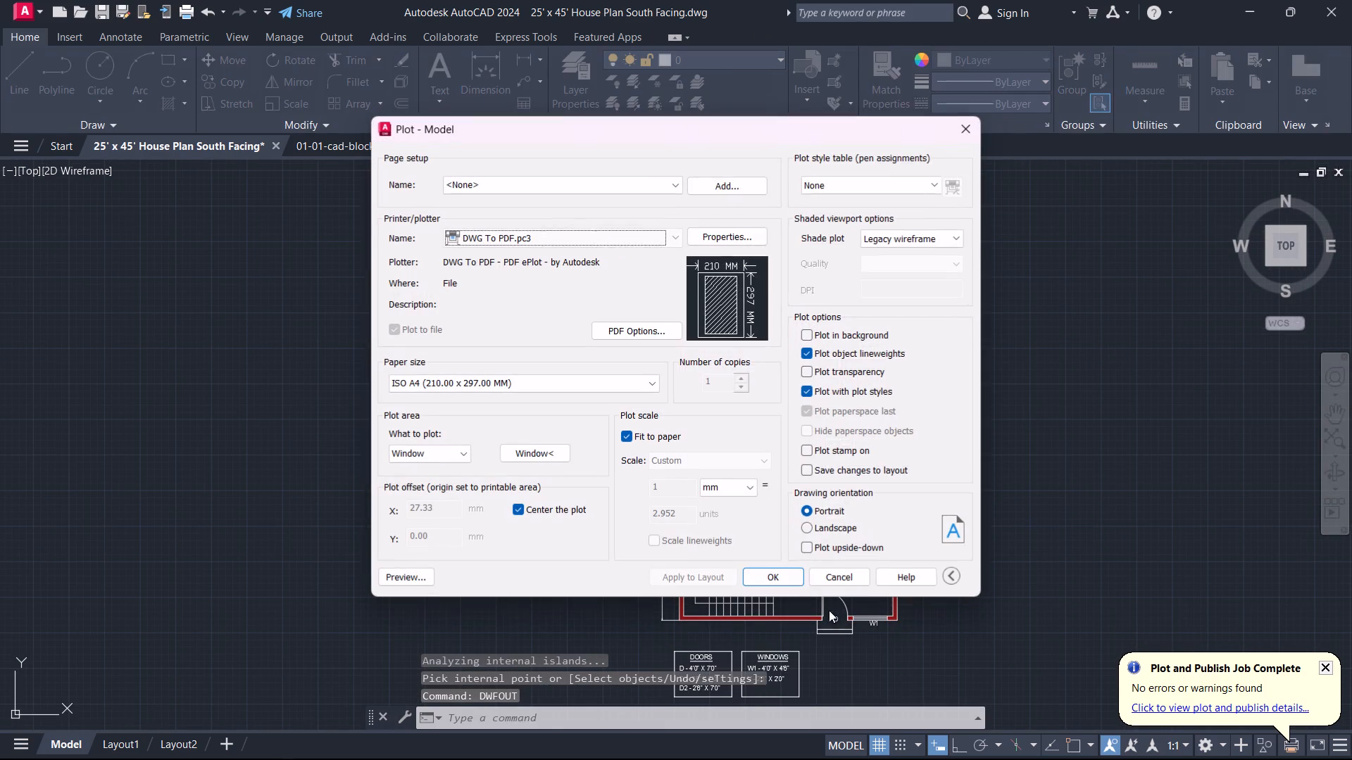
click(782, 576)
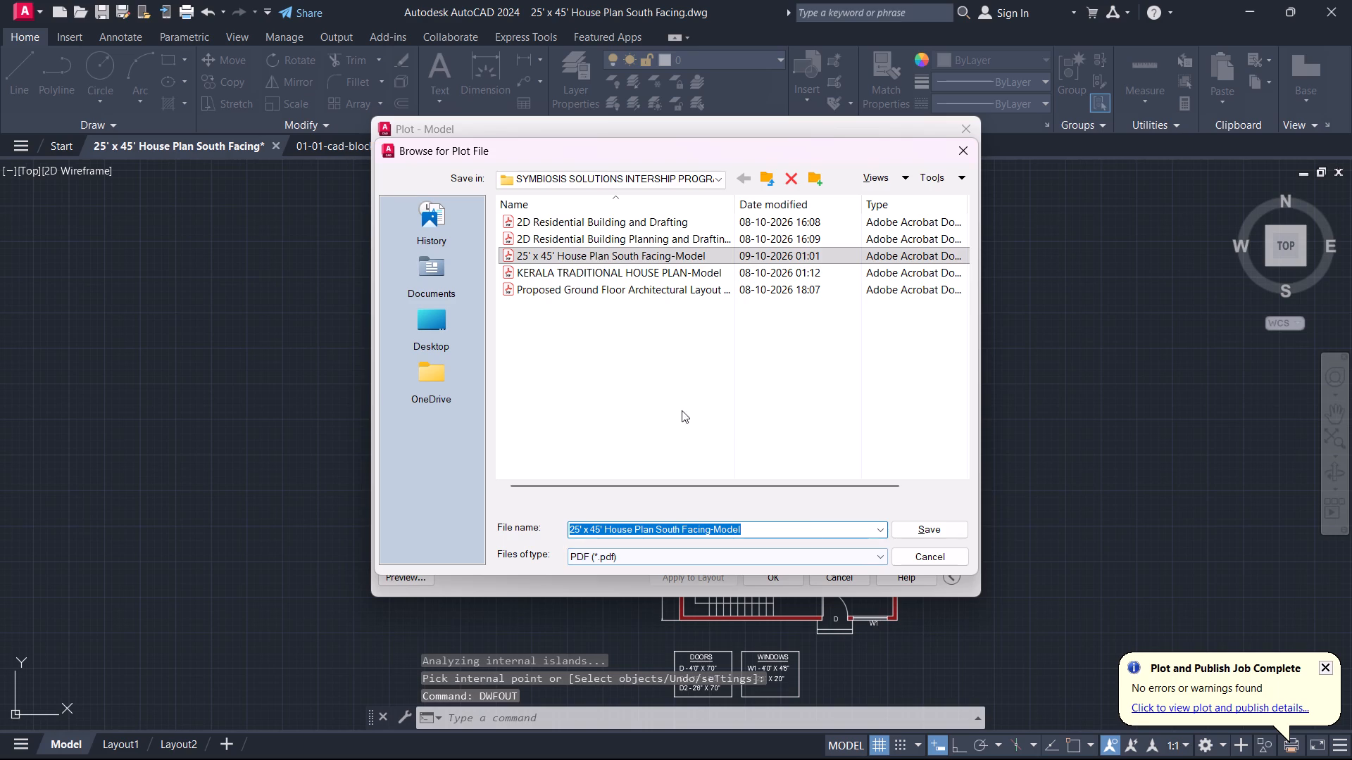
click(928, 531)
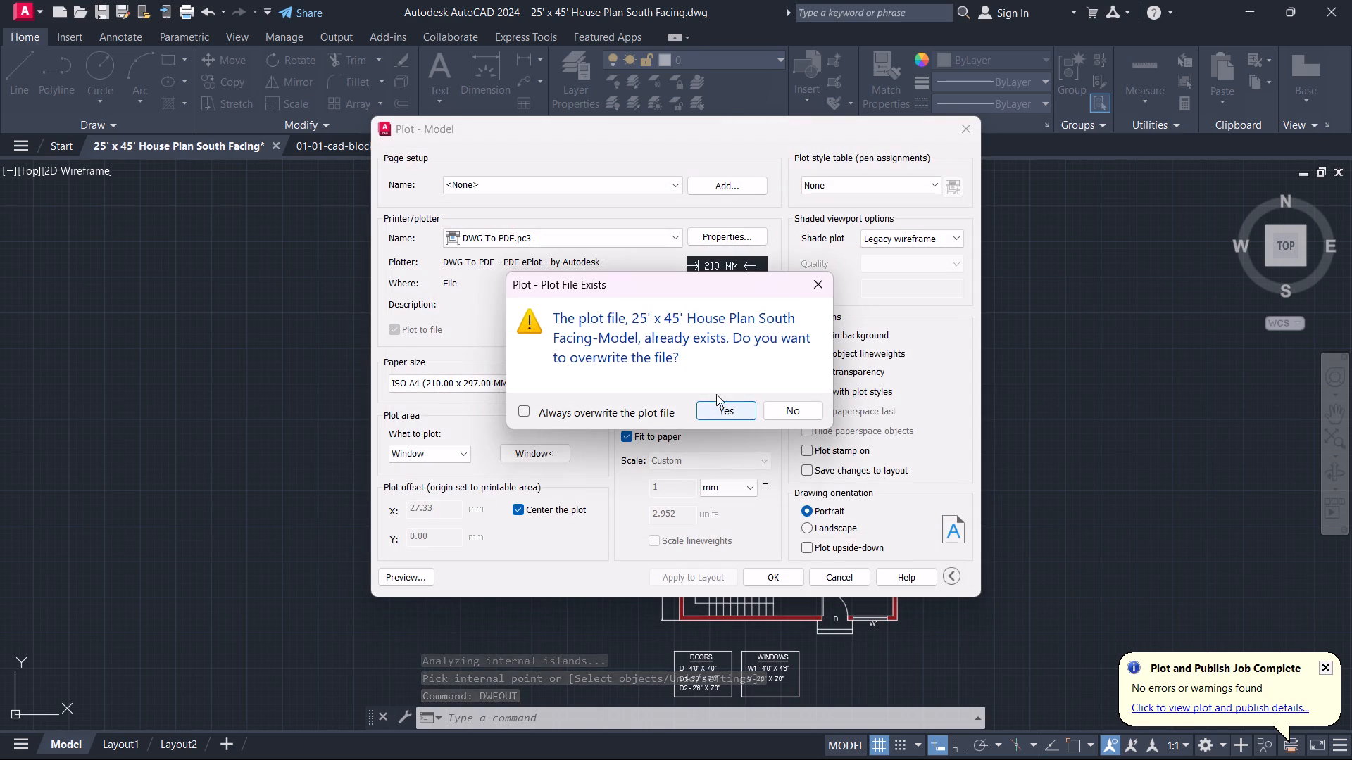
click(714, 403)
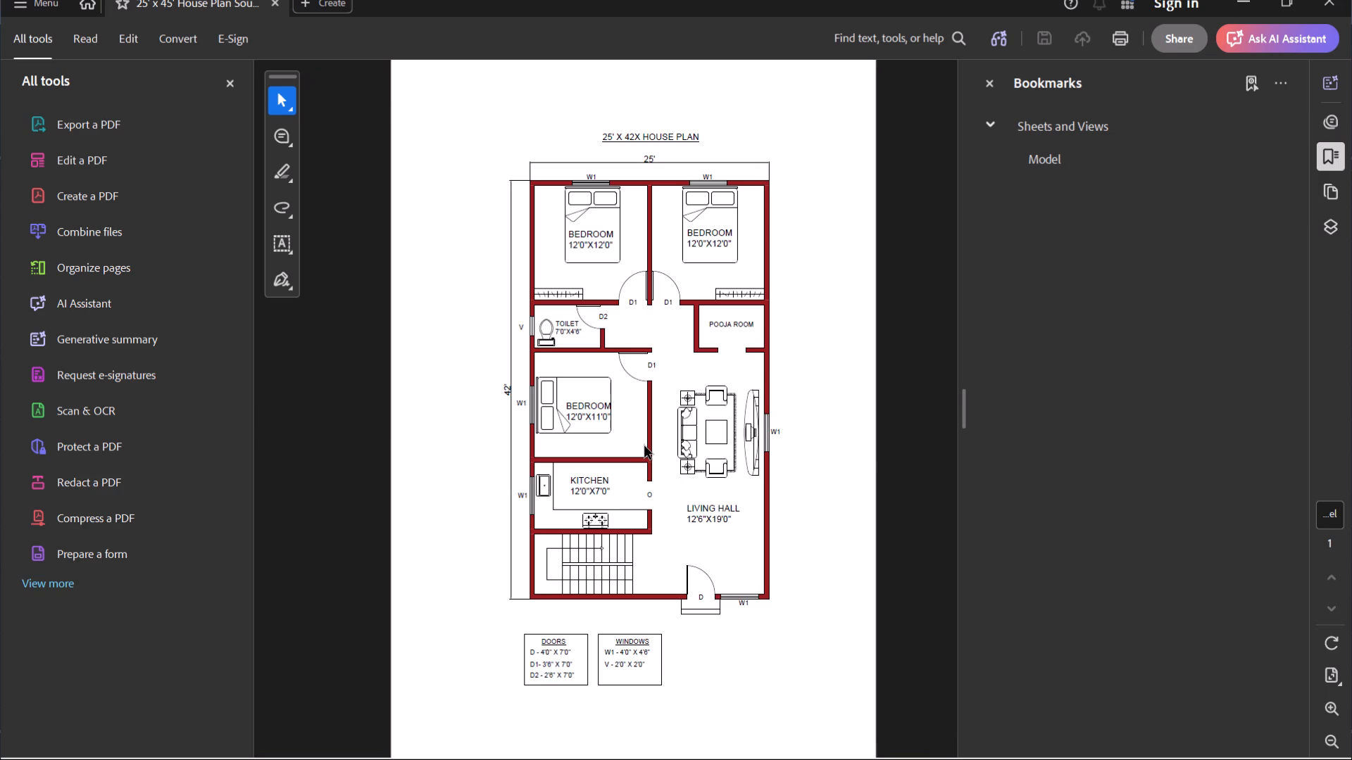
click(1351, 0)
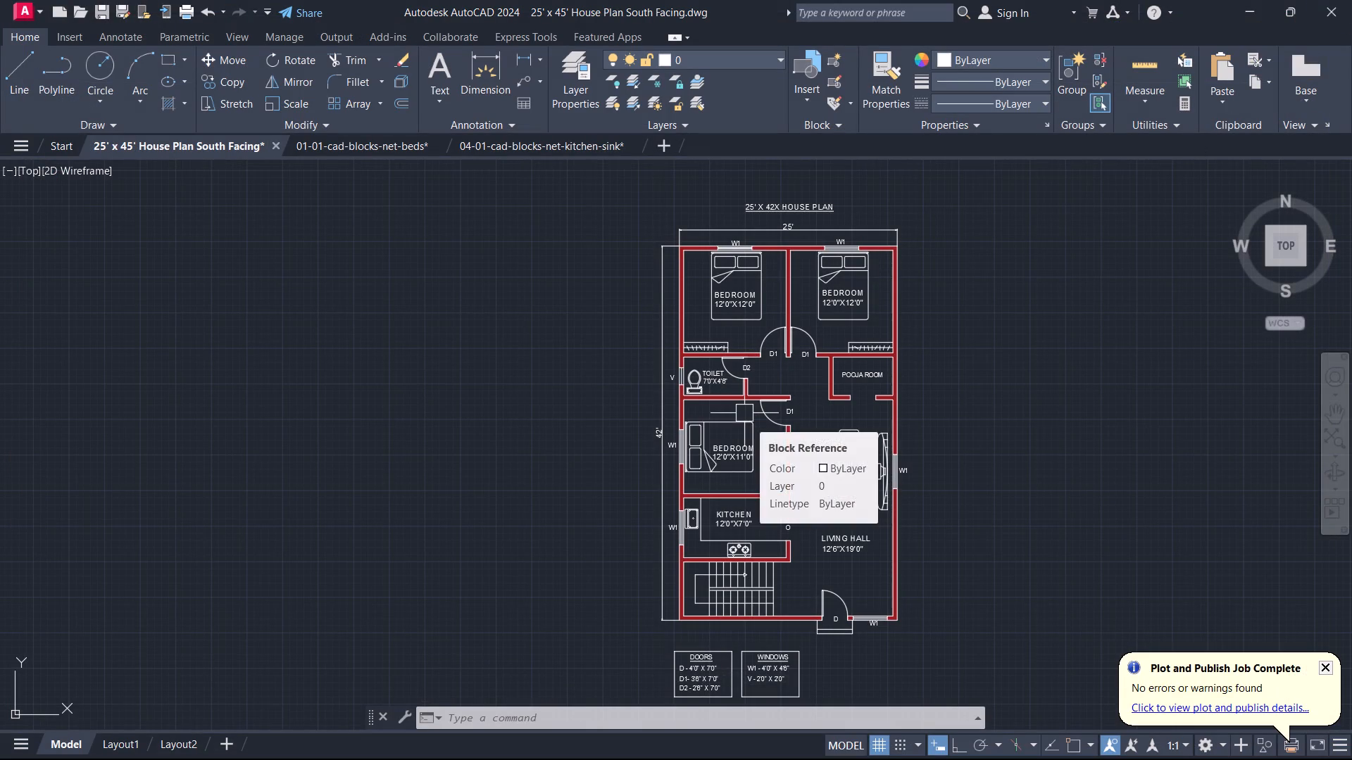
Save the house plan drawing.
key(ctrl+s)
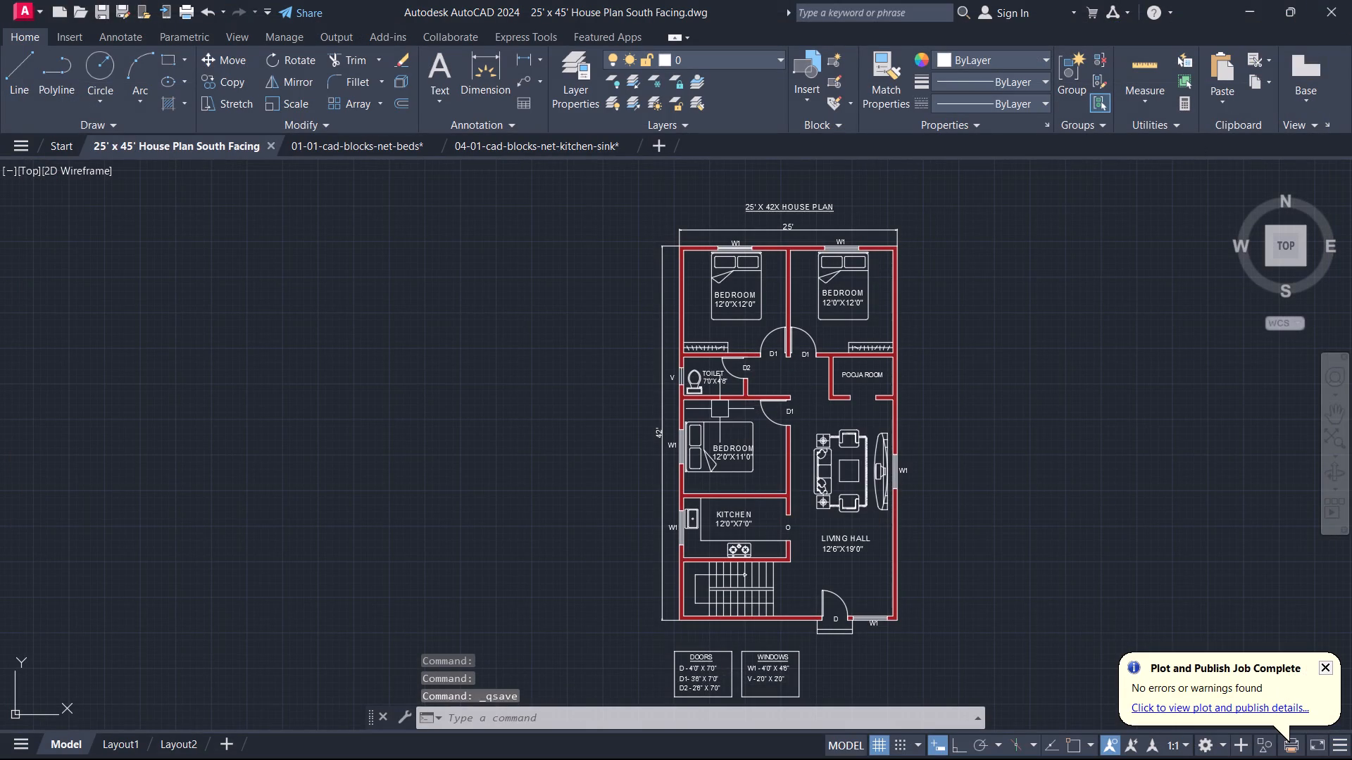
Turn off command logging with LOGFILEOFF.
text(LOG)
text(FIL)
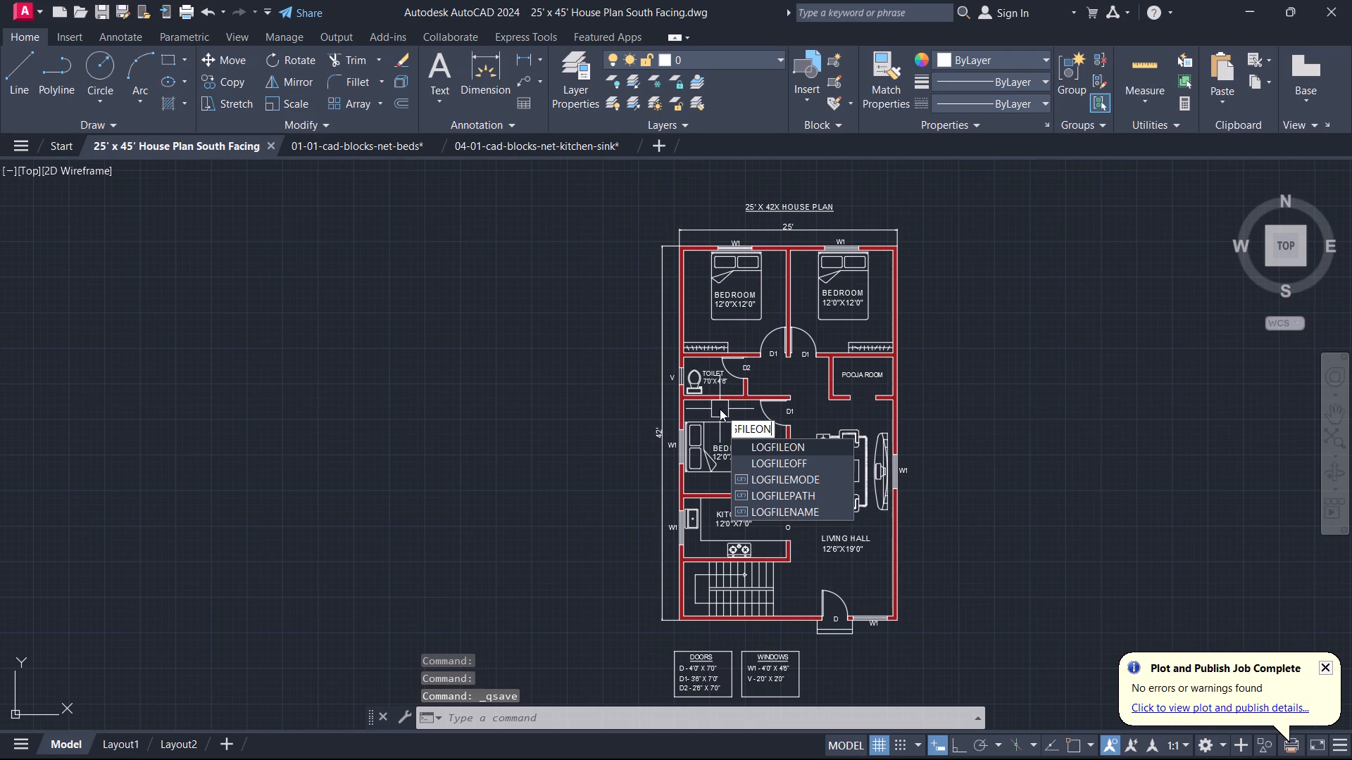
key(Down)
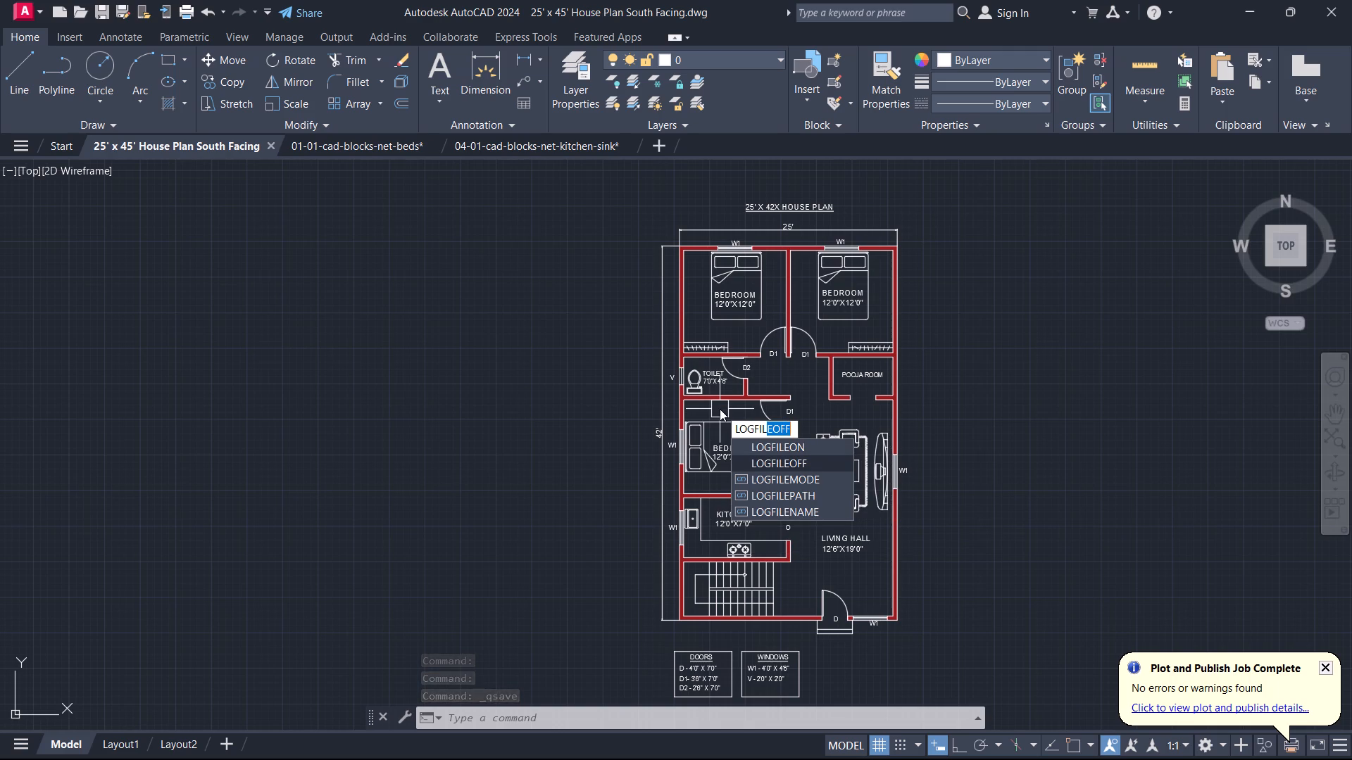
key(Return)
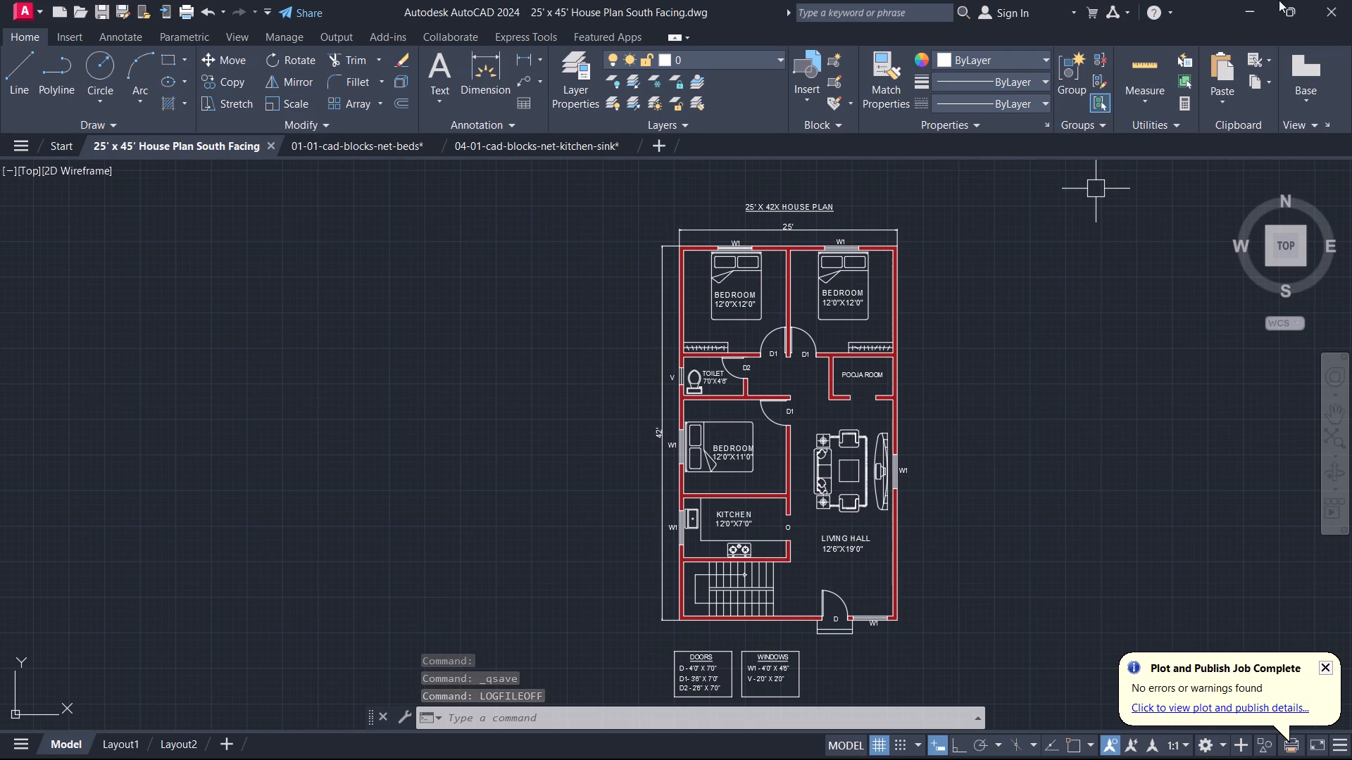
Quit AutoCAD without saving changes to the beds and kitchen-sink block drawings.
click(1351, 0)
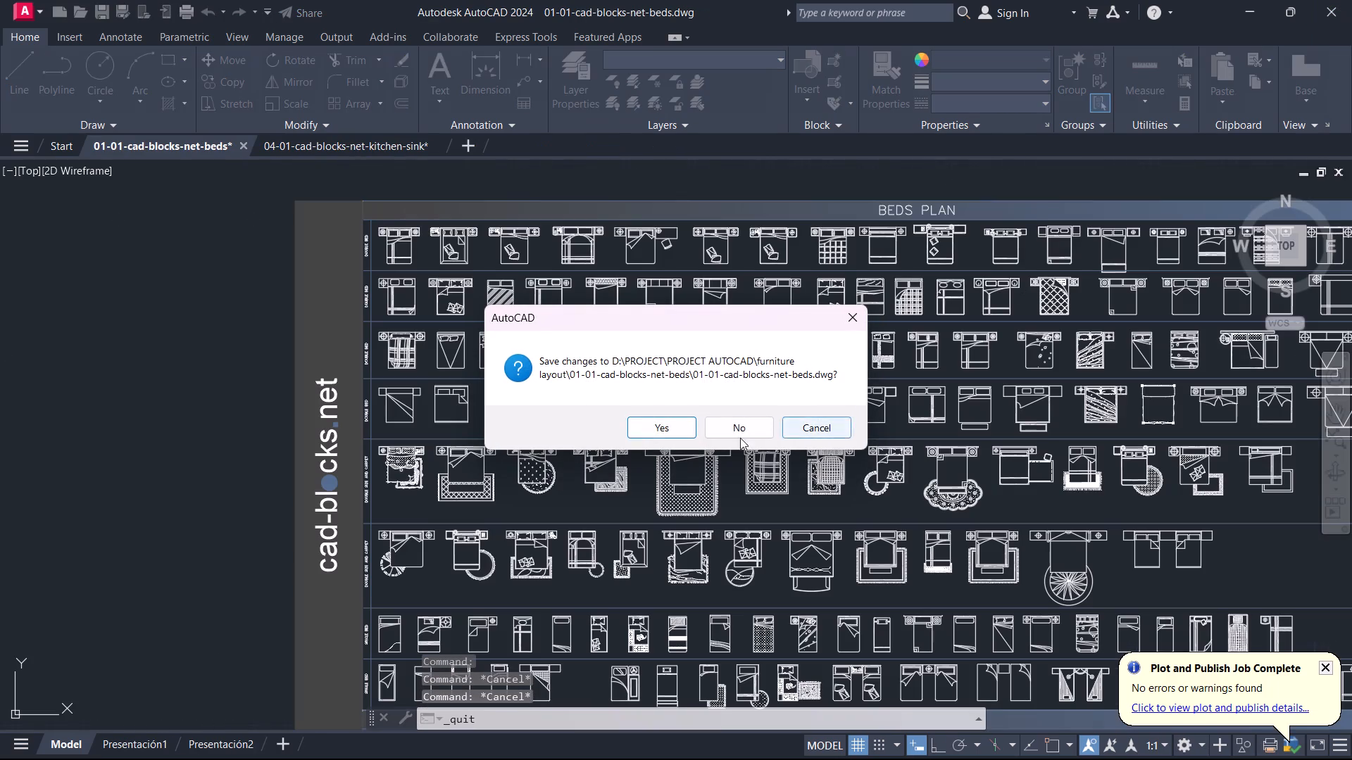
click(729, 428)
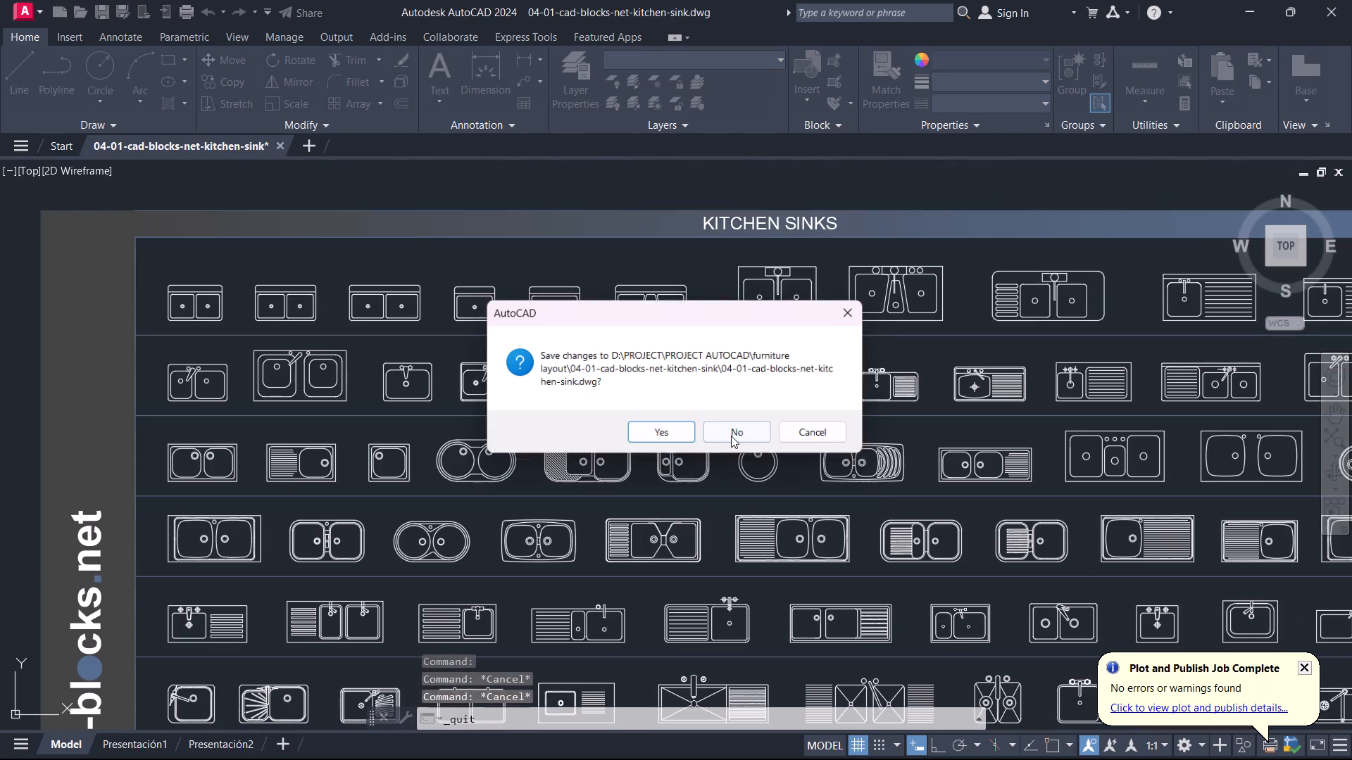
click(745, 426)
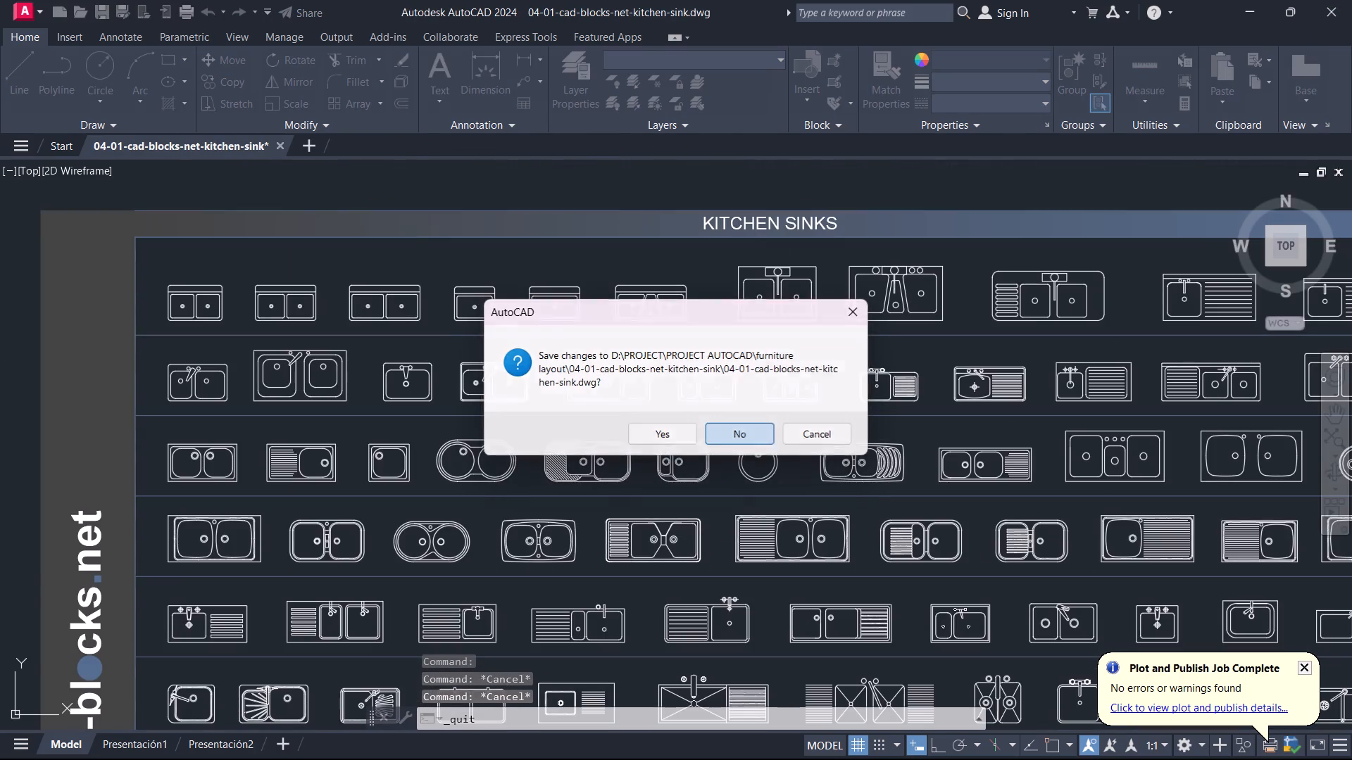